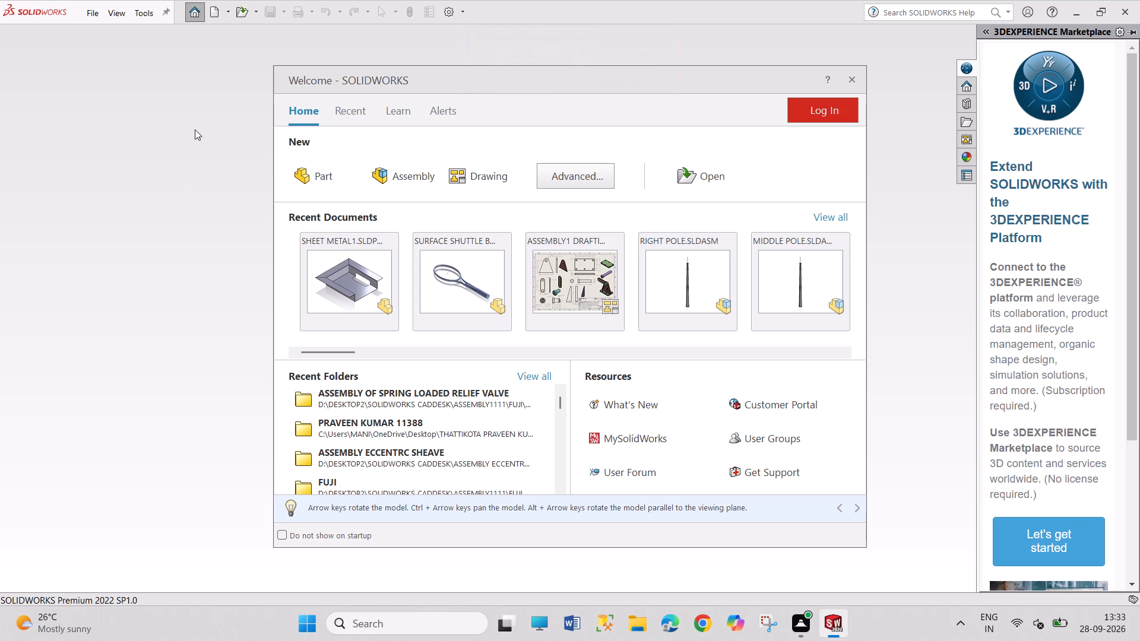
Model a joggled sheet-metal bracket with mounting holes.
click(908, 365)
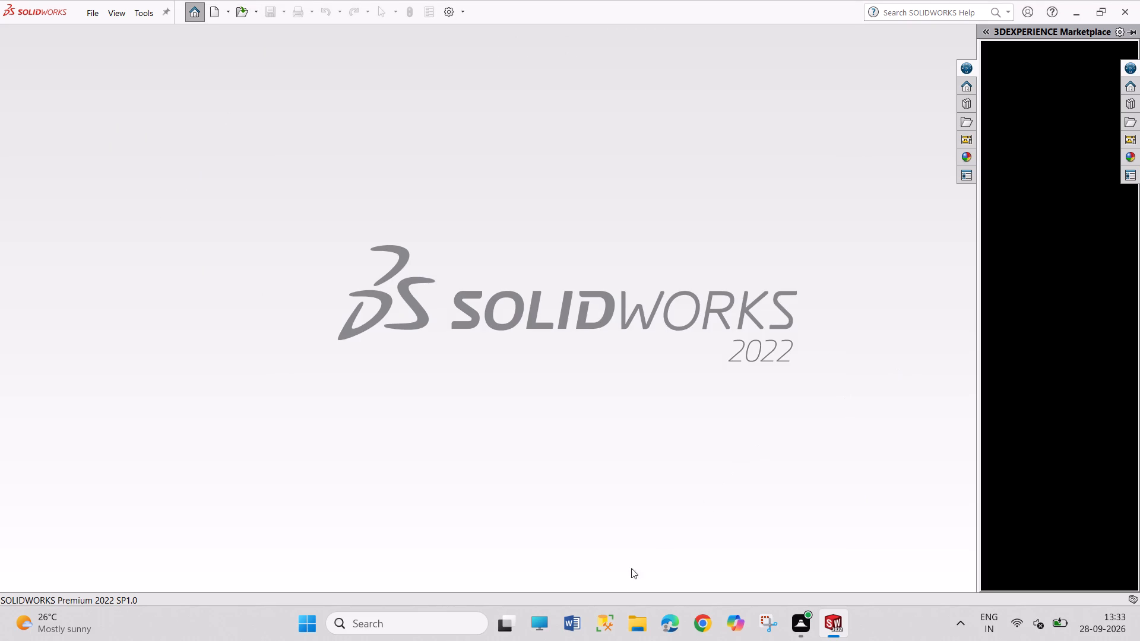
click(633, 629)
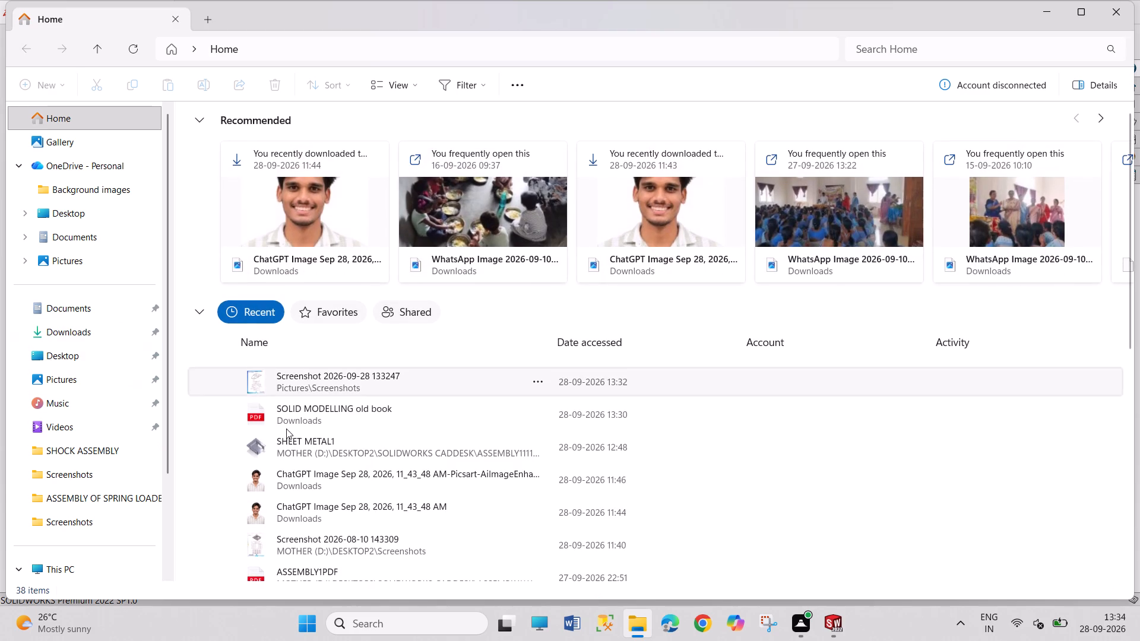
double_click(341, 381)
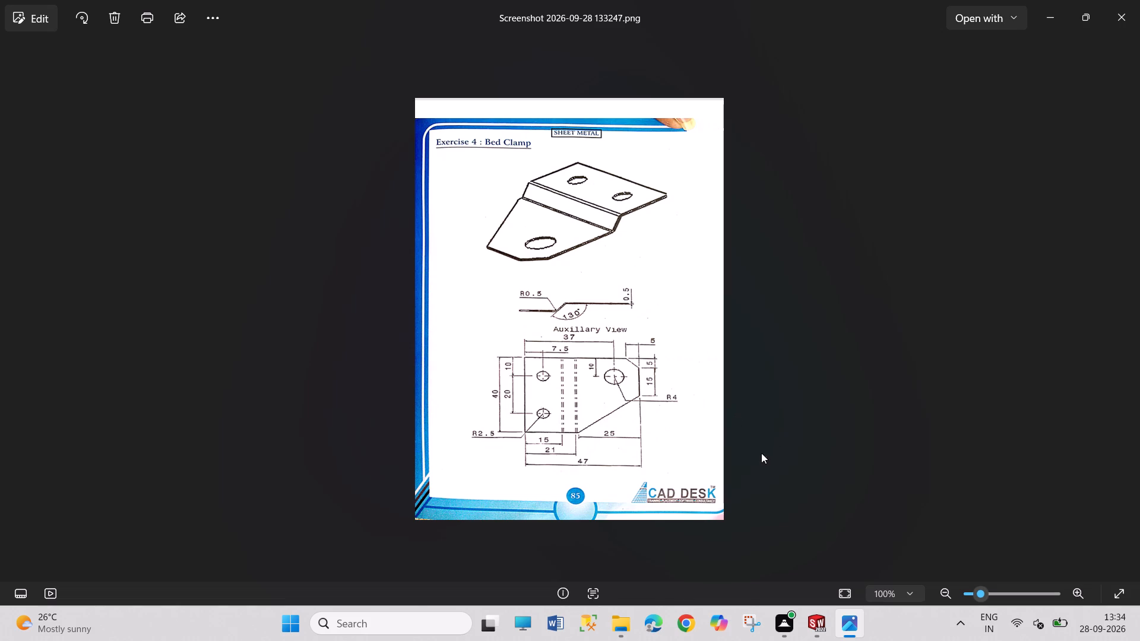
Examine the Bed Clamp sheet metal drawing, including its isometric, auxiliary and dimensioned flat views.
scroll(679, 347, up, 8)
drag(678, 316, 704, 470)
click(704, 470)
scroll(704, 467, down, 1)
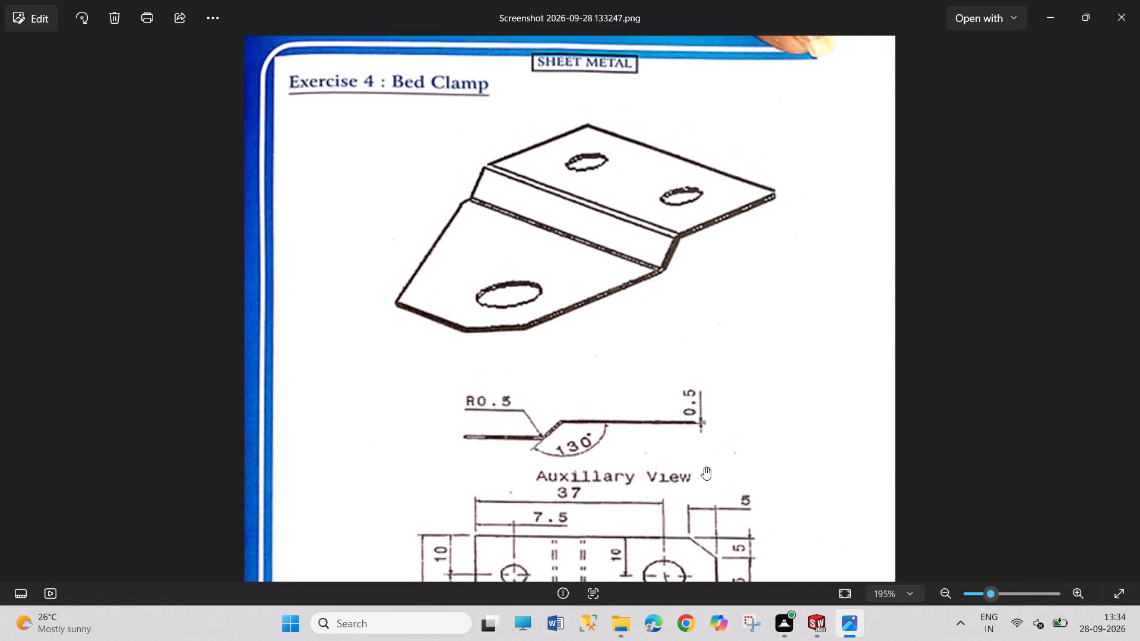
scroll(704, 467, up, 1)
drag(709, 510, 692, 399)
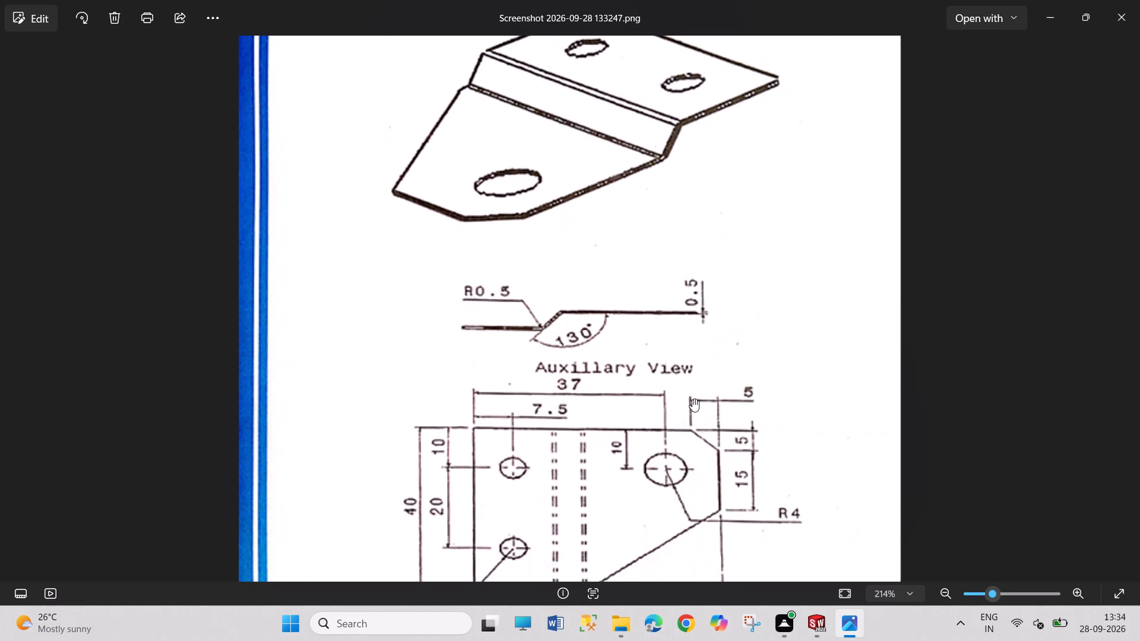
scroll(692, 399, down, 1)
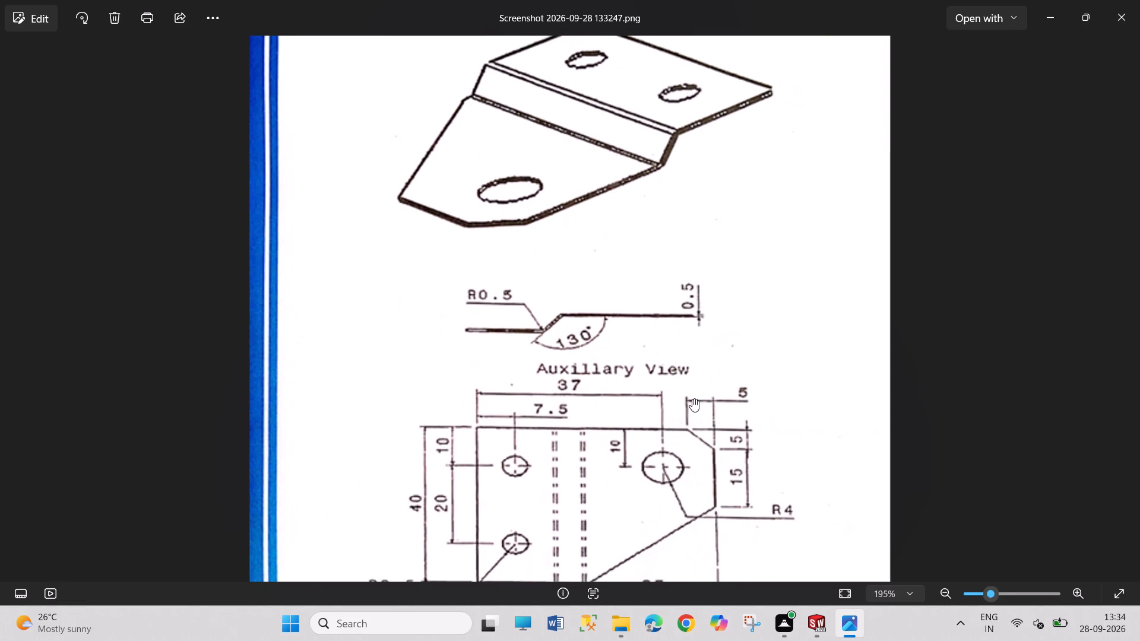
scroll(692, 399, down, 4)
scroll(593, 494, up, 2)
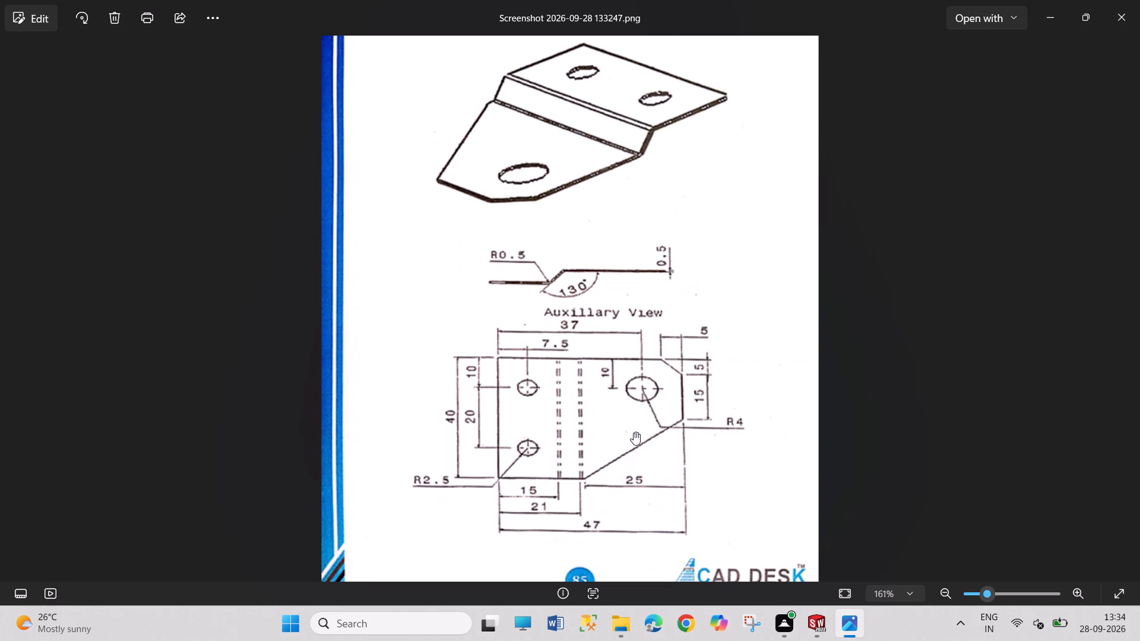
scroll(634, 432, down, 1)
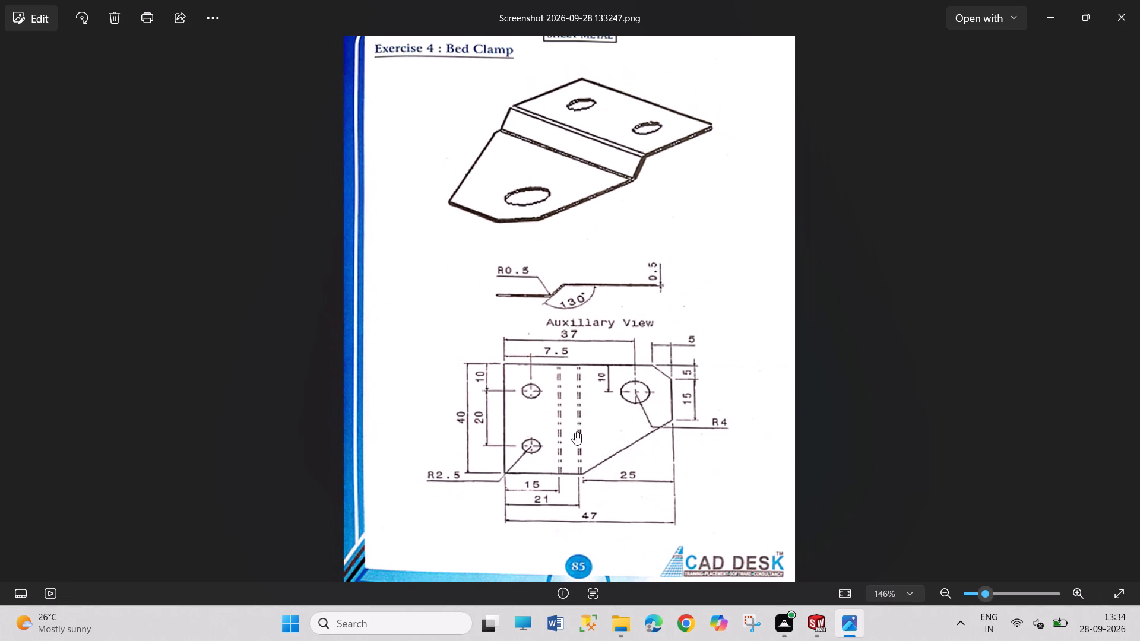
scroll(567, 429, up, 2)
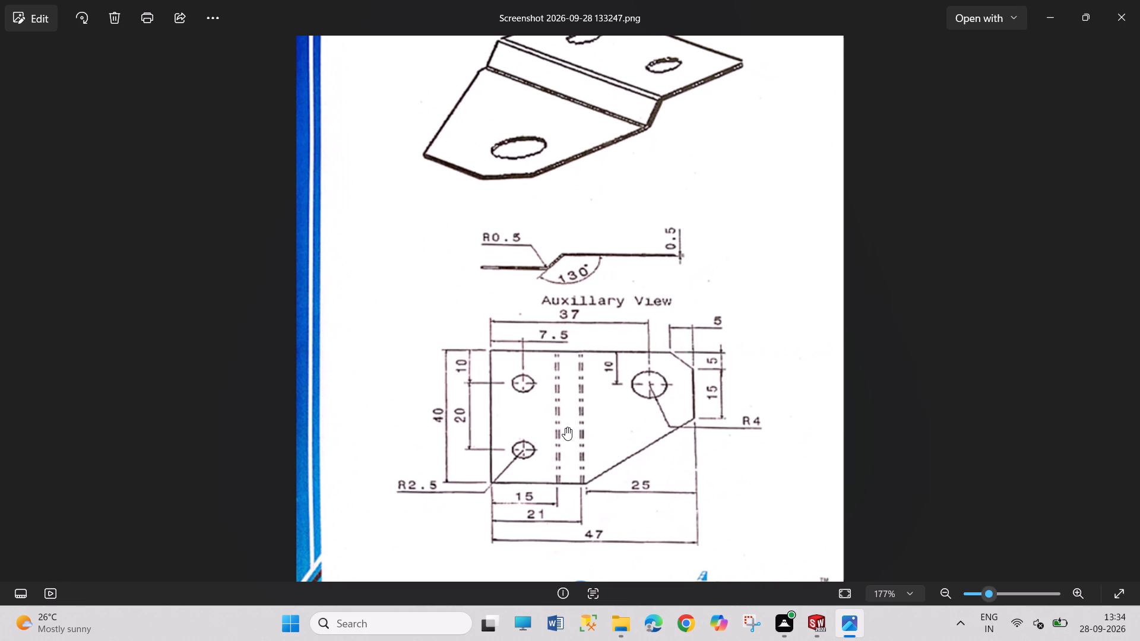
scroll(565, 427, up, 1)
right_click(565, 427)
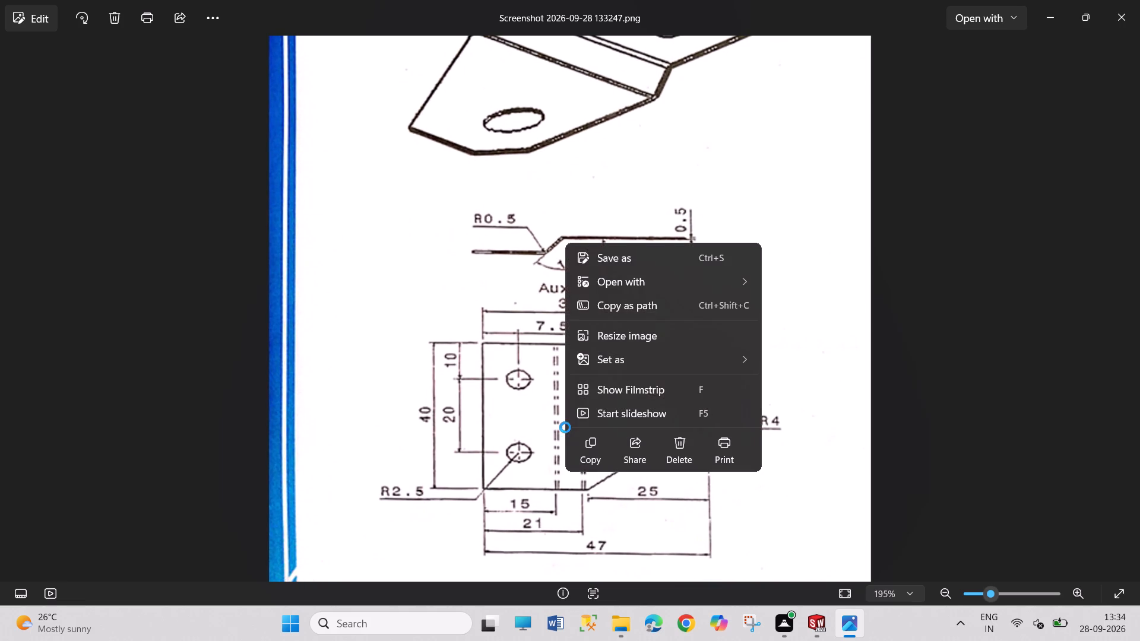
click(524, 430)
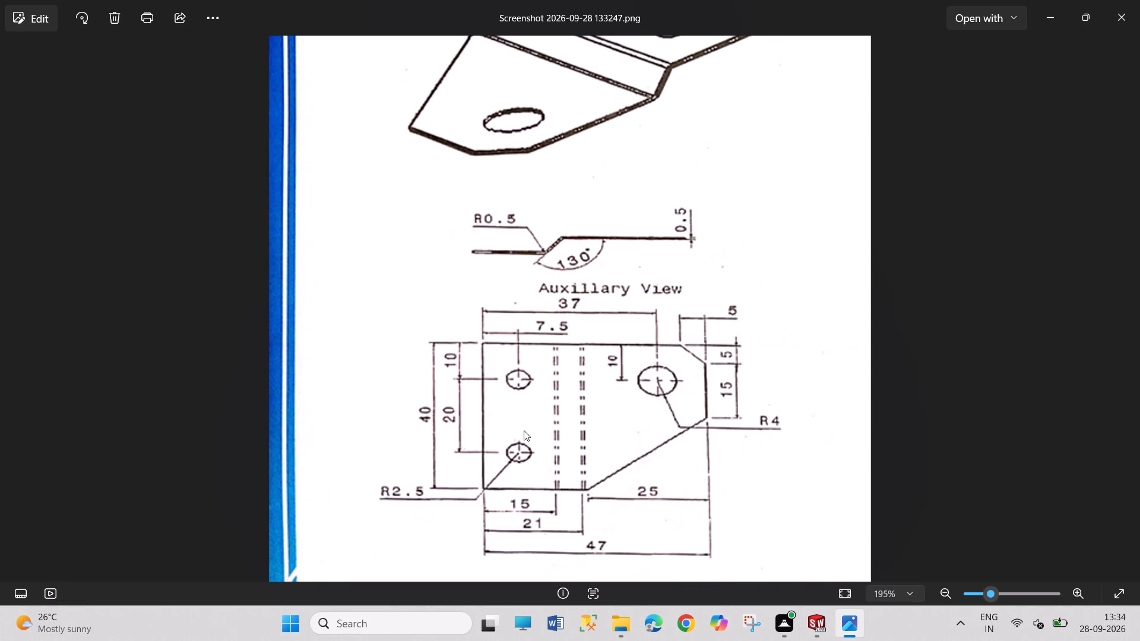
scroll(524, 430, down, 2)
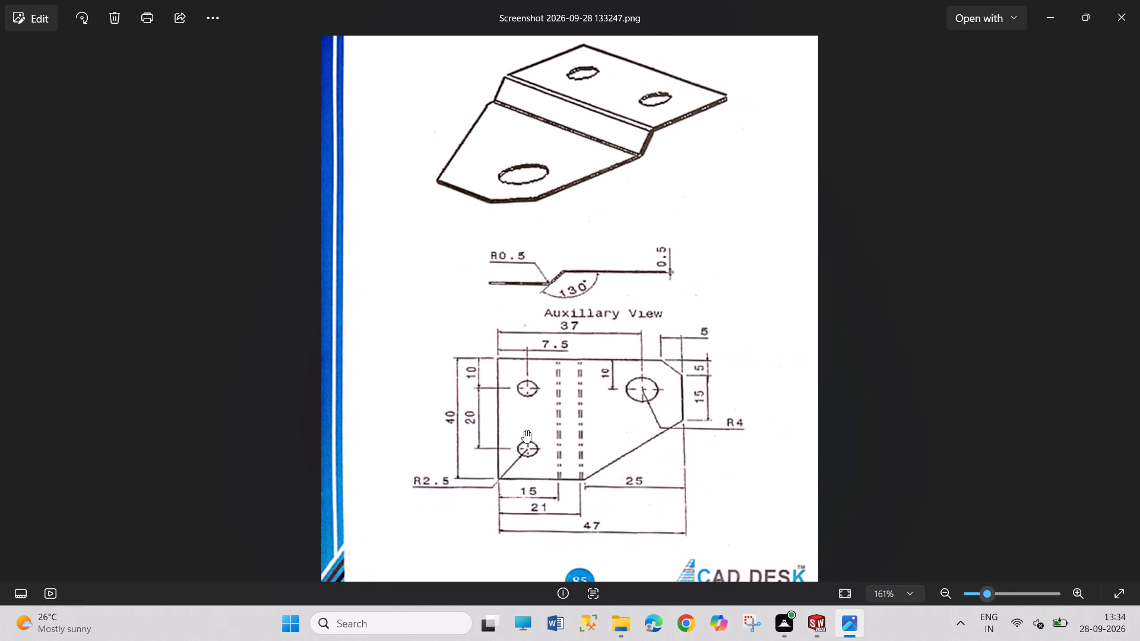
scroll(524, 430, up, 1)
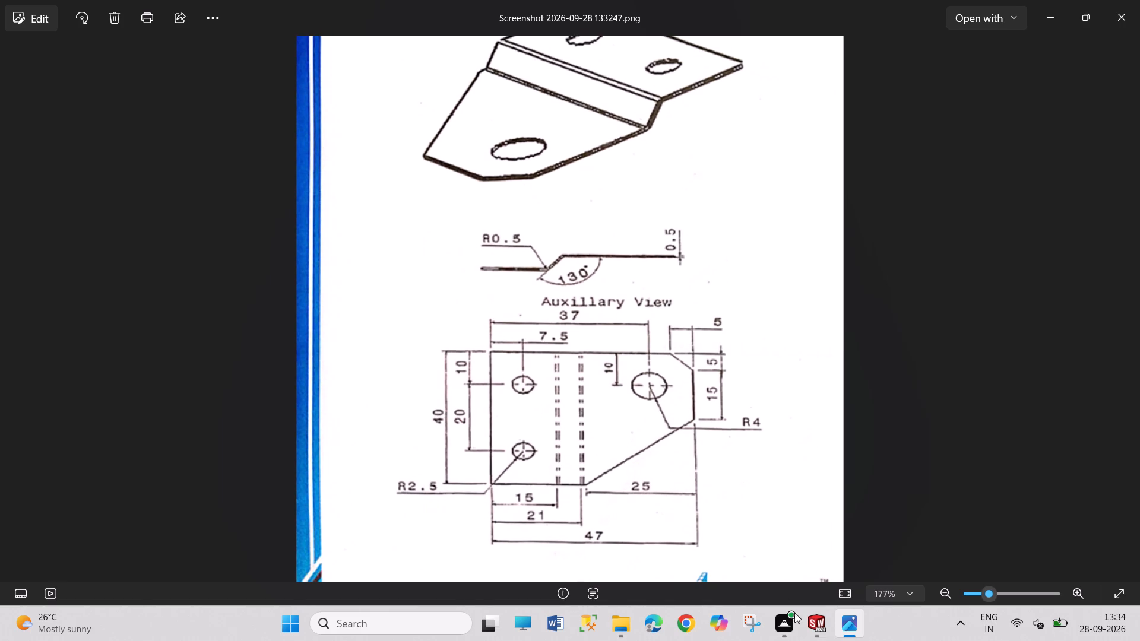
Switch back to SOLIDWORKS and create a new part document.
click(811, 607)
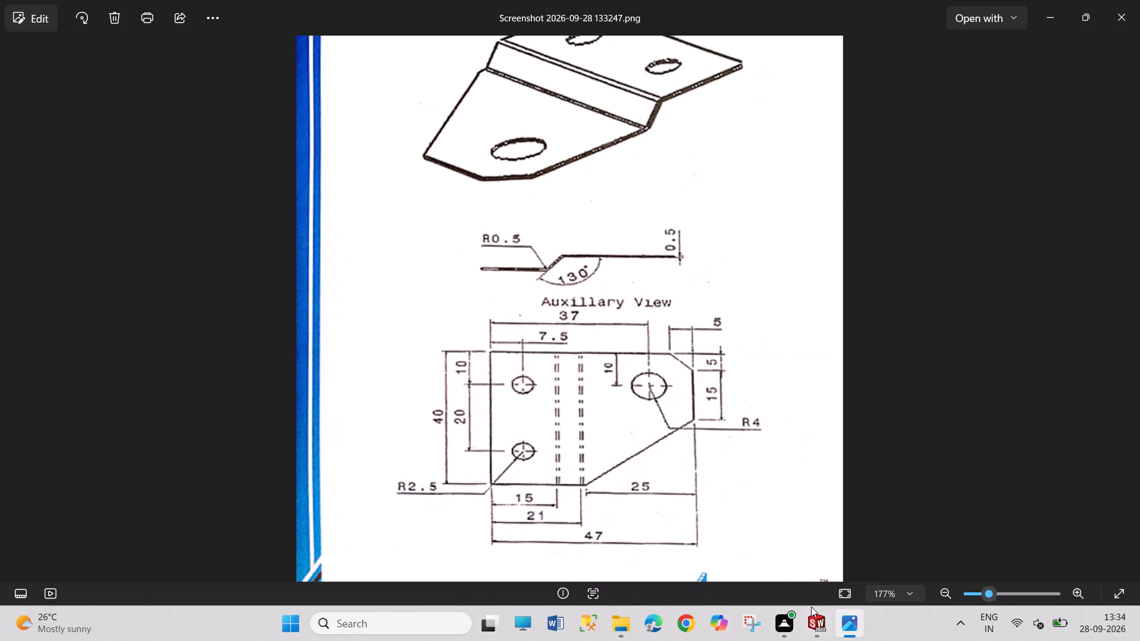
click(813, 621)
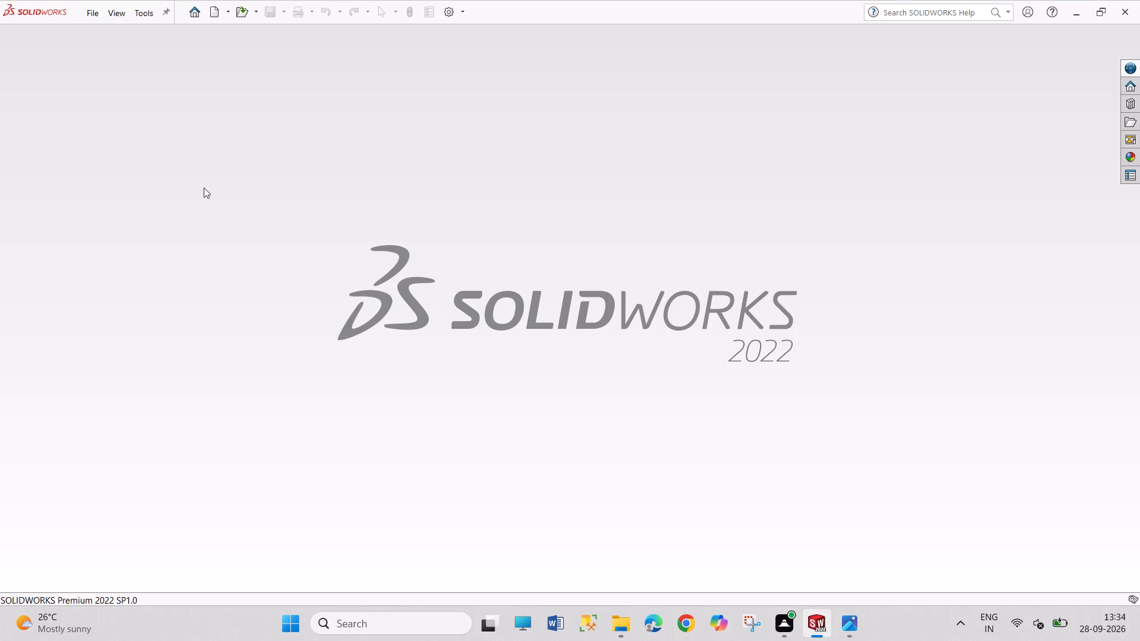
click(209, 8)
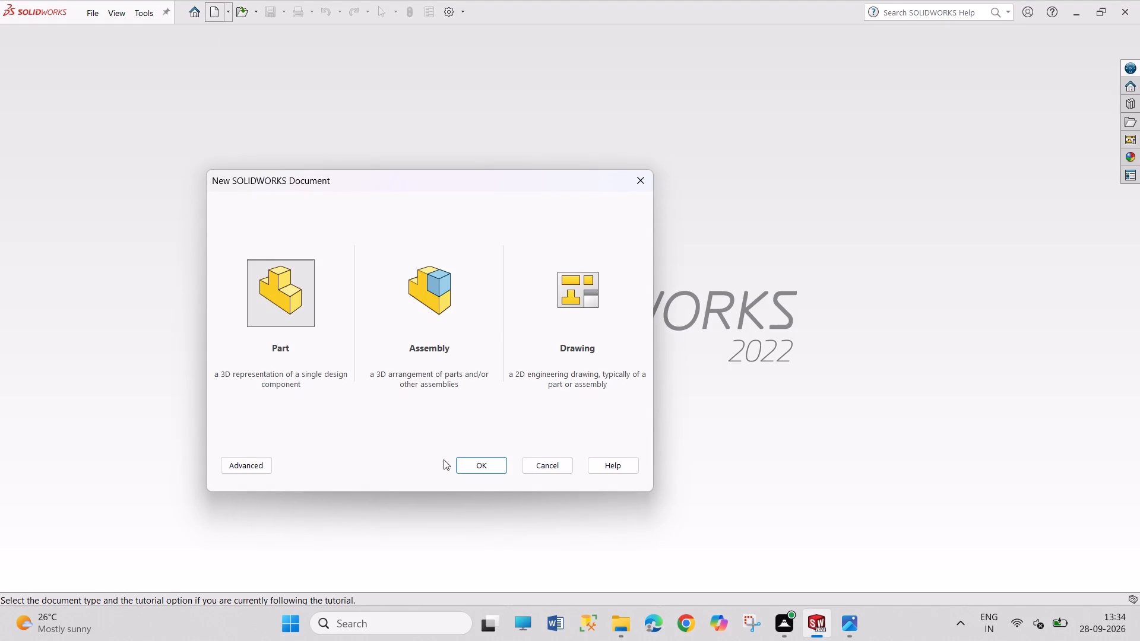
click(475, 473)
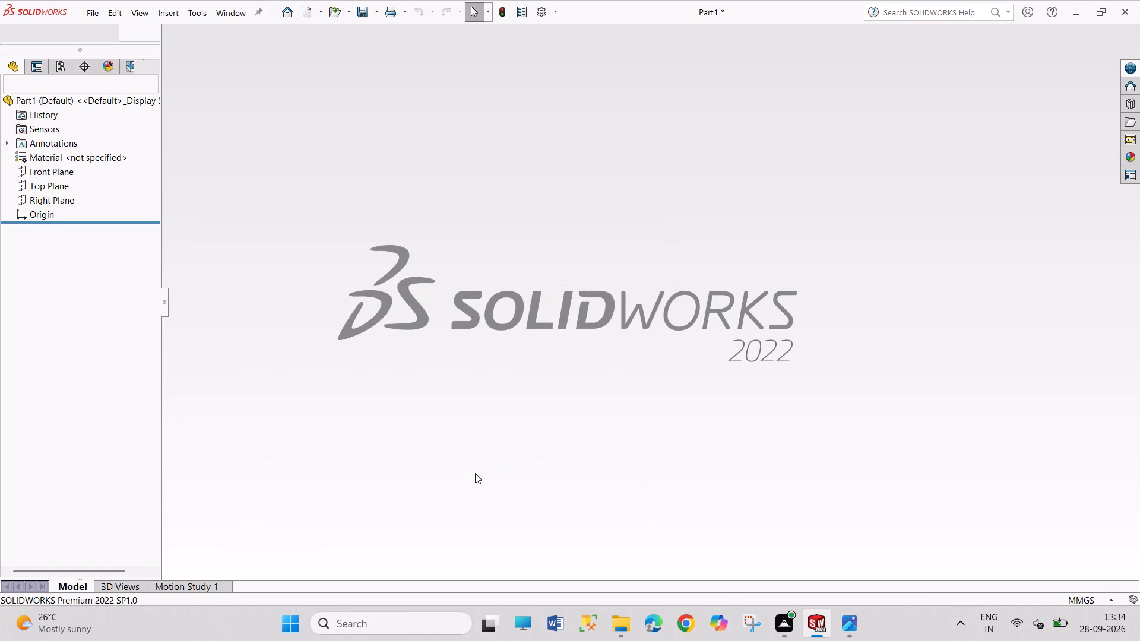
Start a sketch on the Top Plane and draw a center rectangle about 50 mm wide, centred on the origin.
click(62, 186)
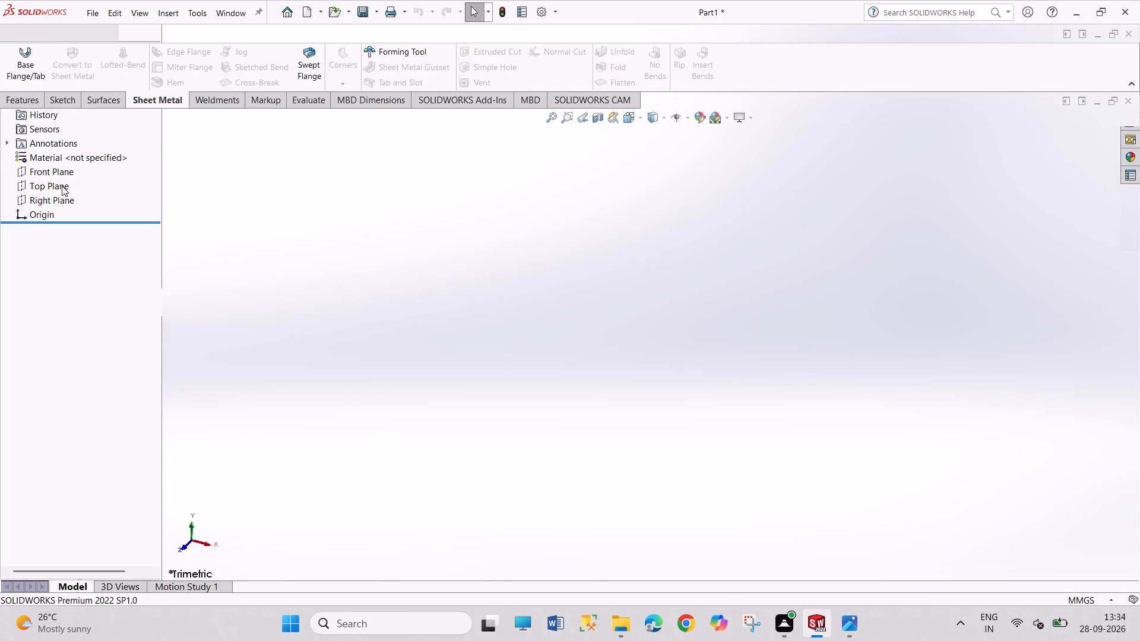
click(57, 253)
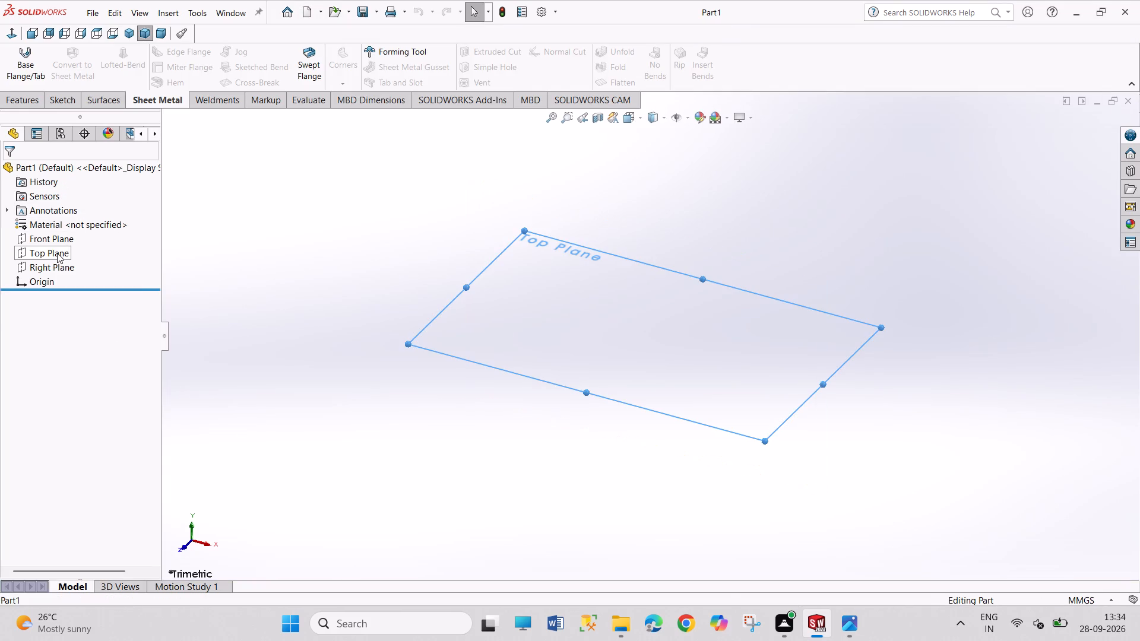
click(69, 237)
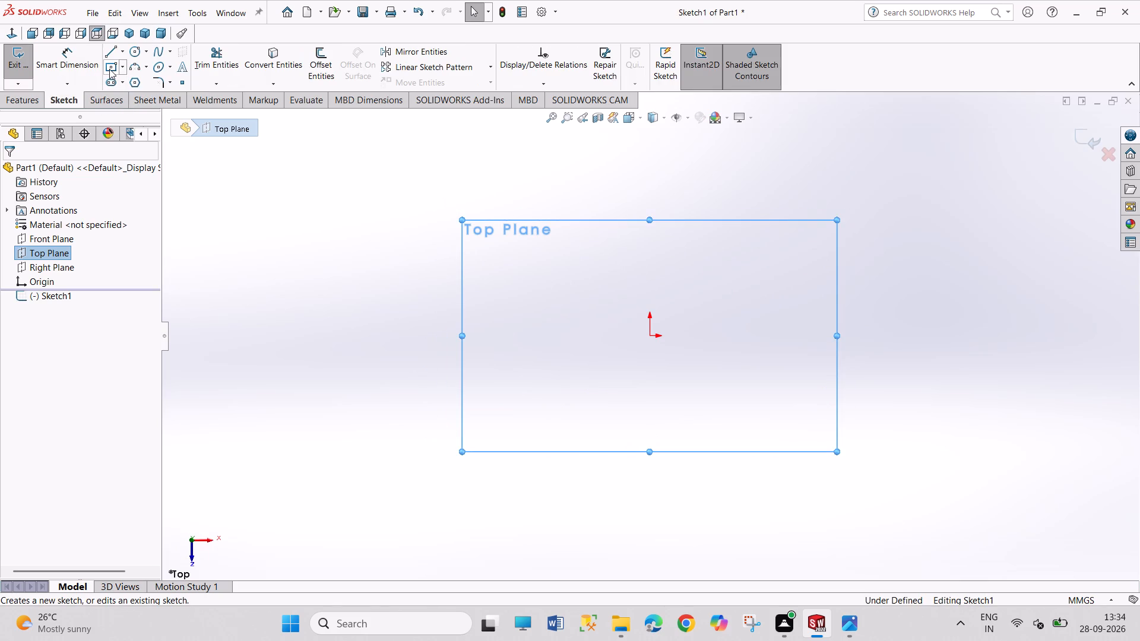
click(109, 69)
click(652, 337)
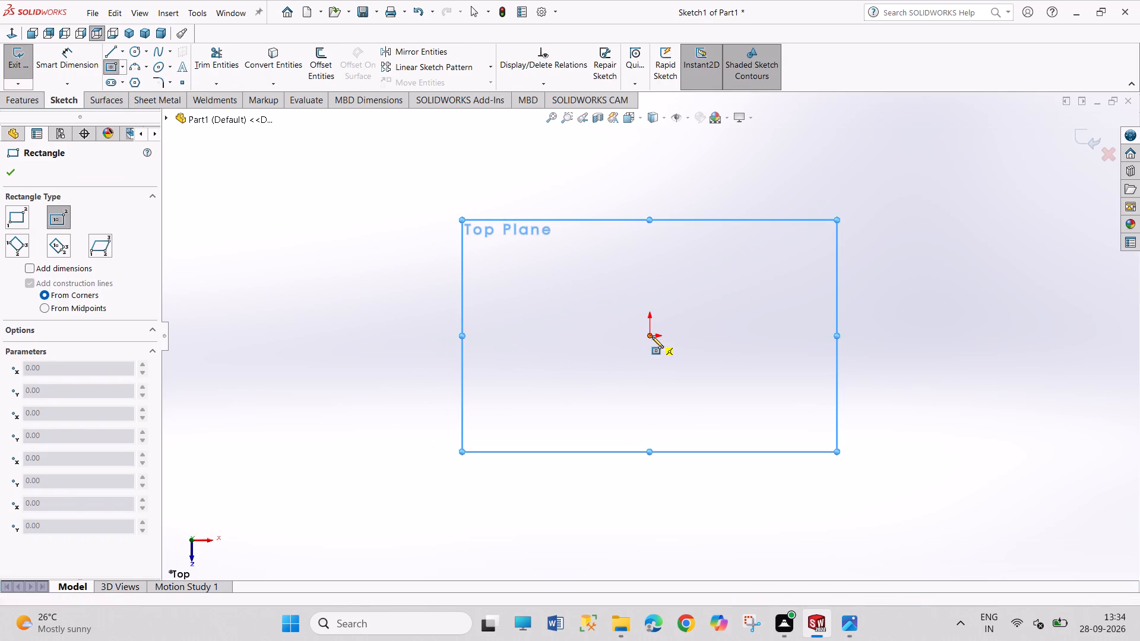
click(702, 430)
Dimension the rectangle with a horizontal width of 15 mm and a vertical length of 40 mm.
right_drag(759, 409, 755, 361)
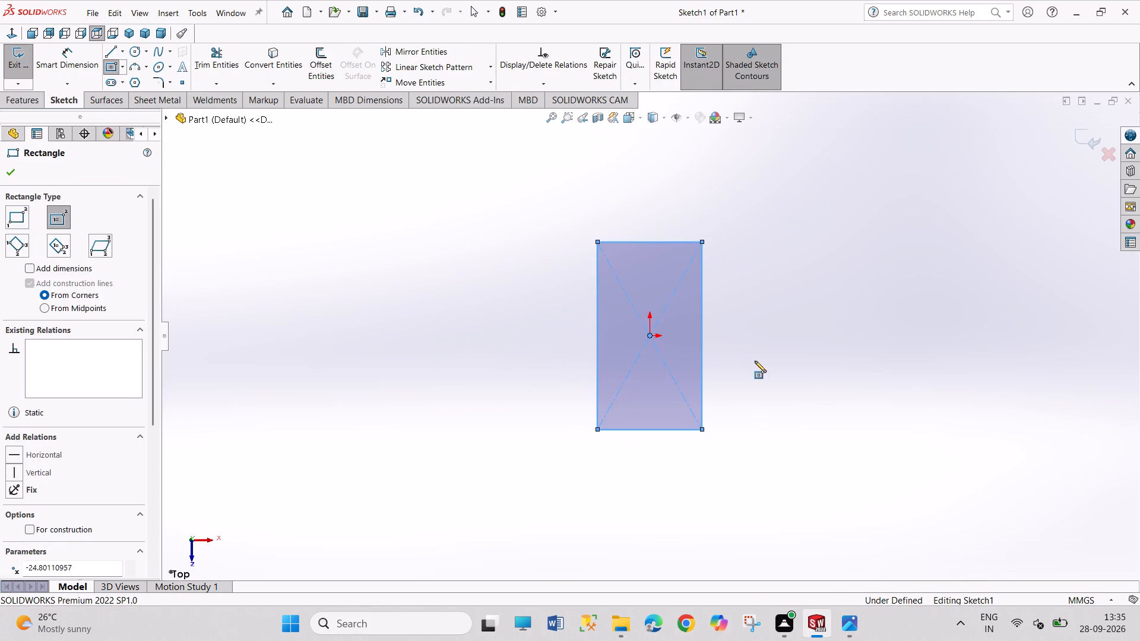
right_drag(755, 361, 722, 195)
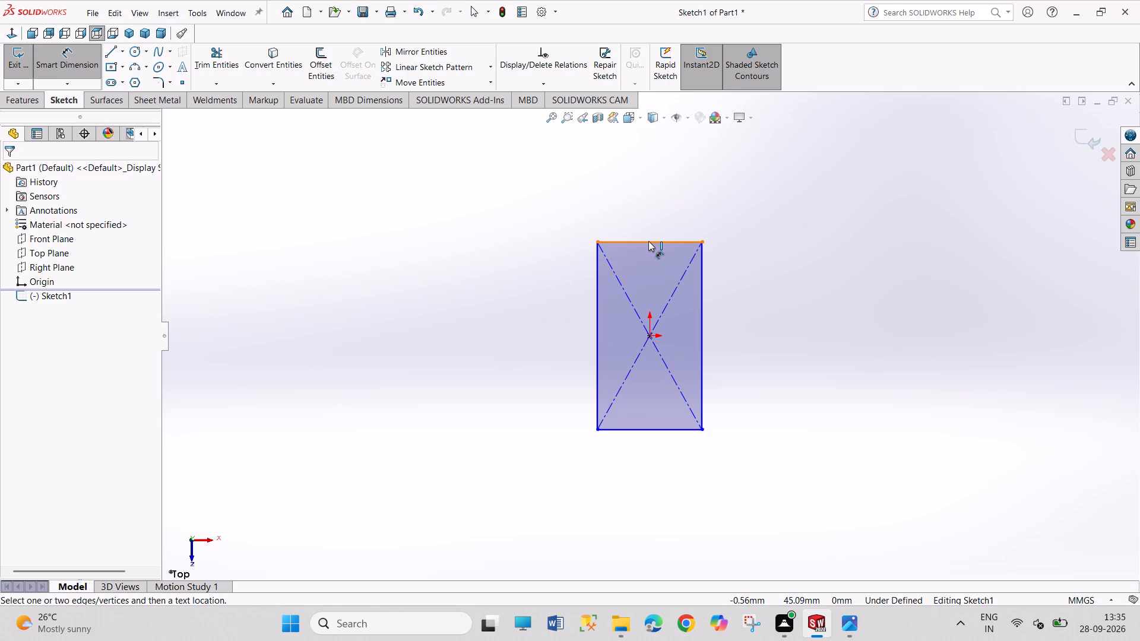
click(648, 241)
click(642, 211)
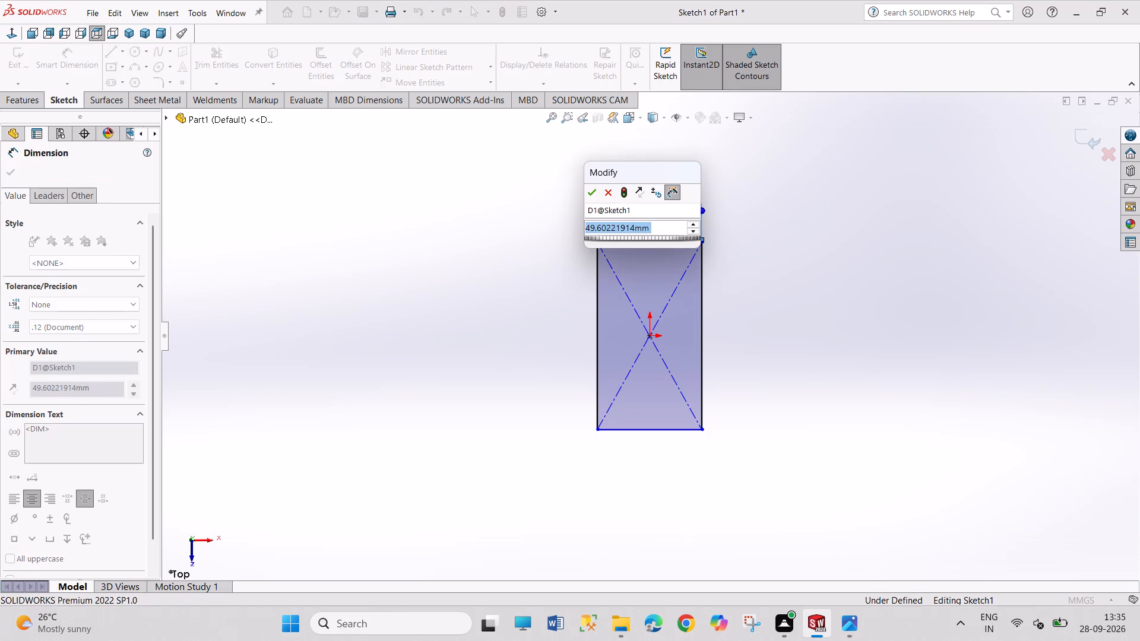
text(15)
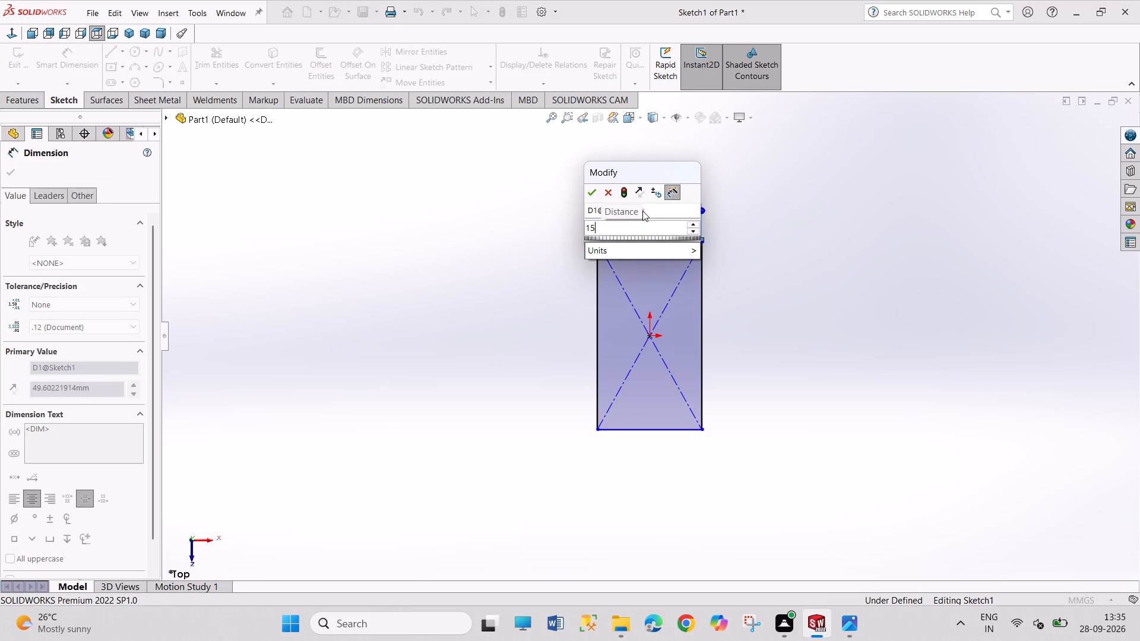
key(Return)
click(598, 314)
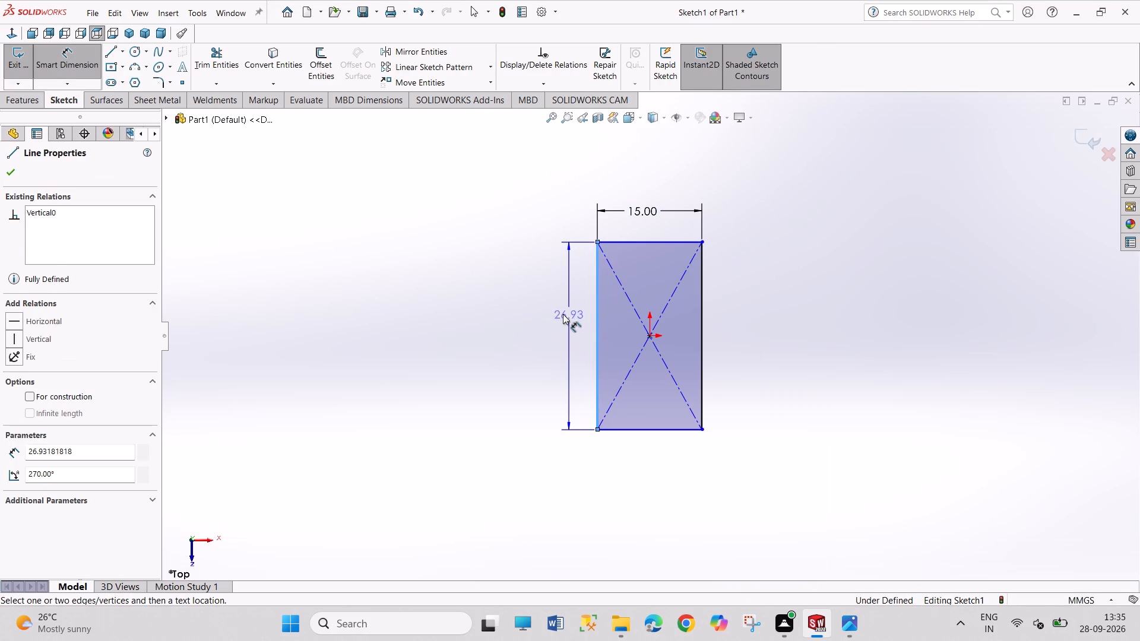
click(562, 314)
key(4)
key(0)
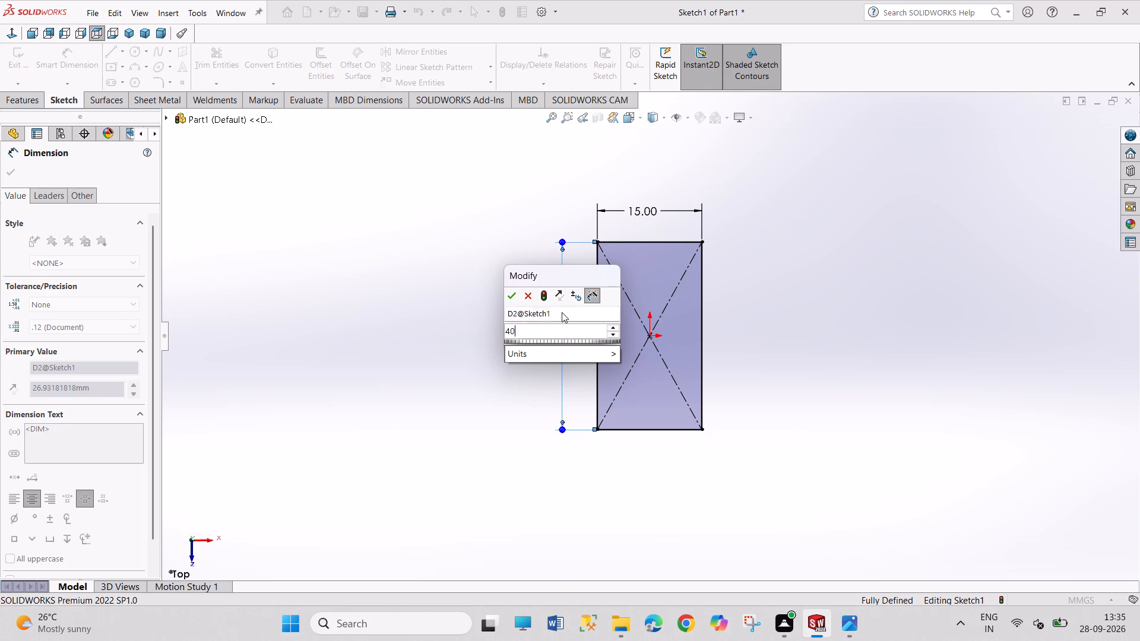
key(Return)
right_click(769, 309)
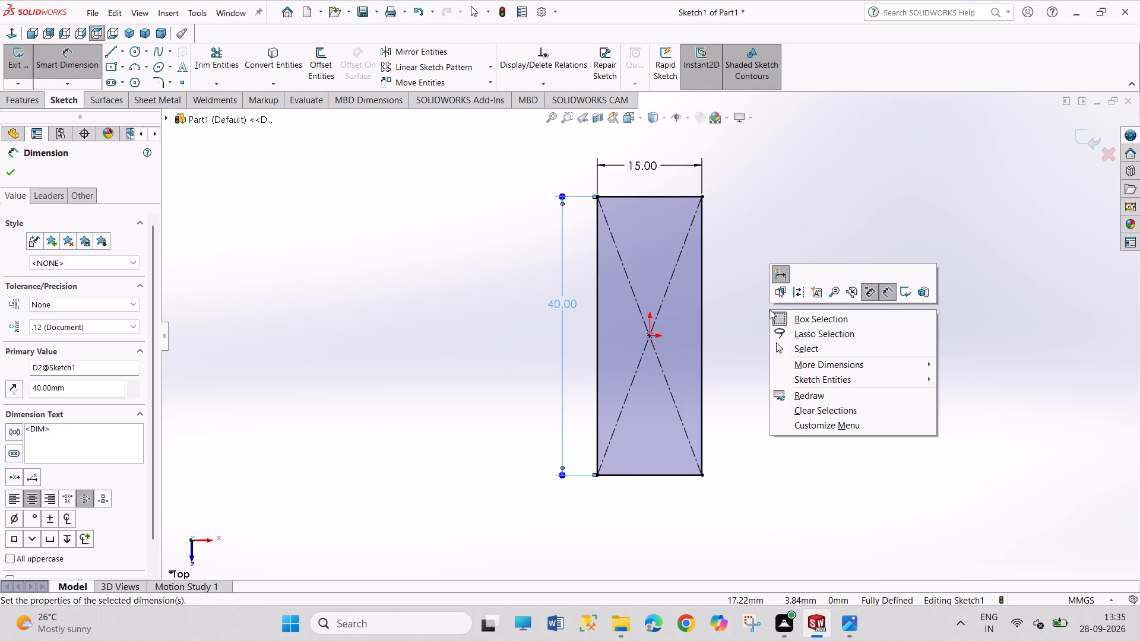
click(799, 350)
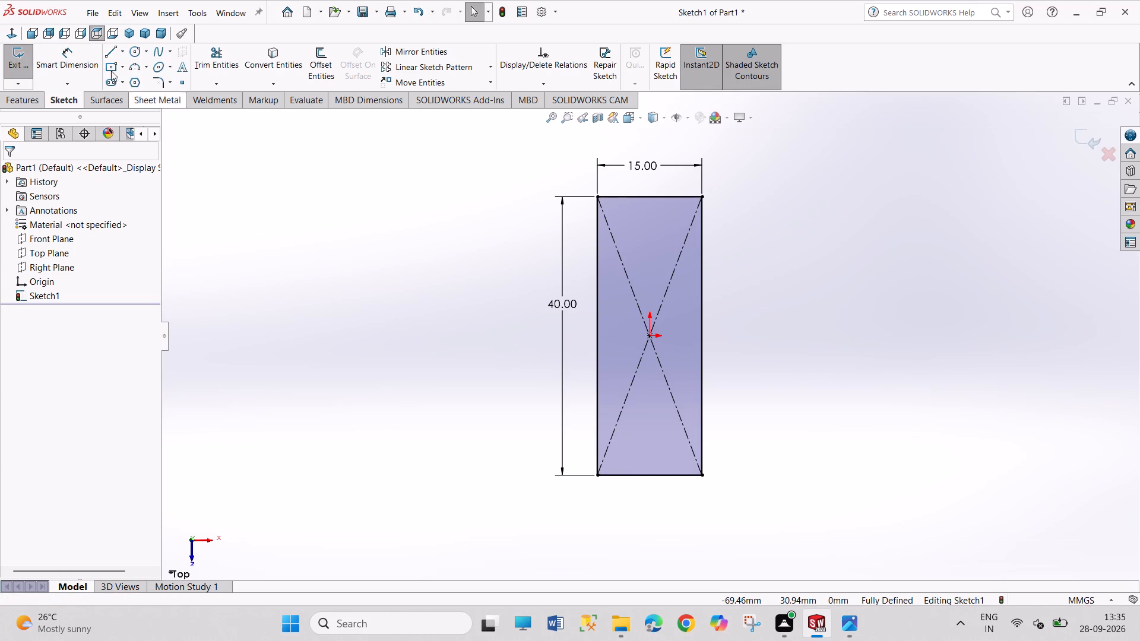
Exit the sketch and create a sheet metal base flange from the rectangle with a thickness of 0.5 mm.
click(21, 65)
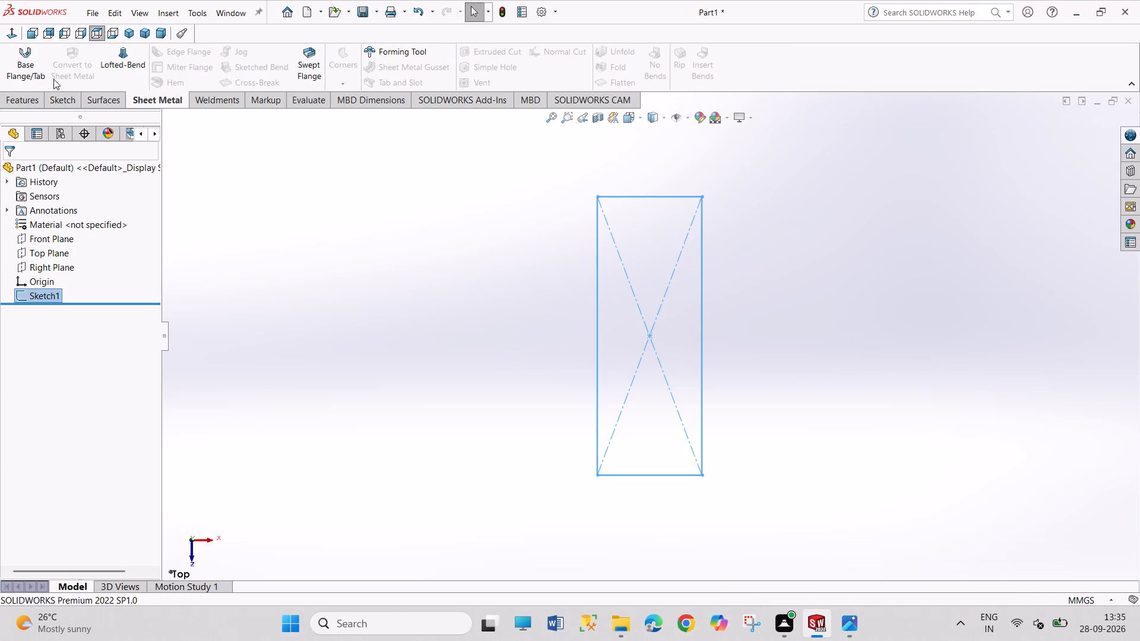
click(28, 65)
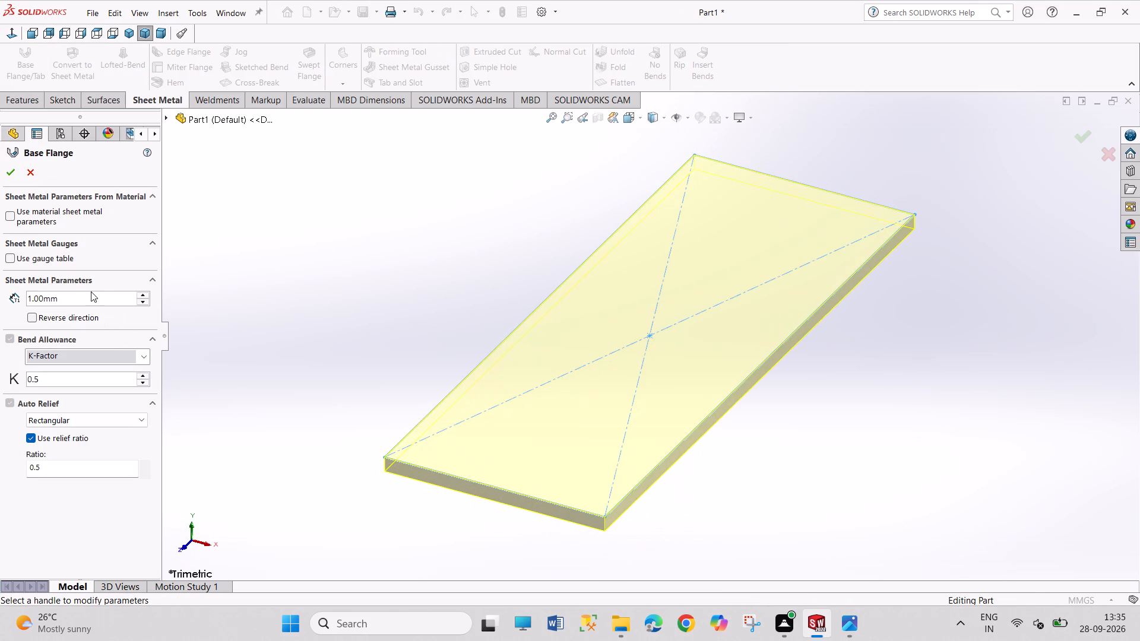
double_click(91, 291)
double_click(93, 300)
text(0.5)
key(Return)
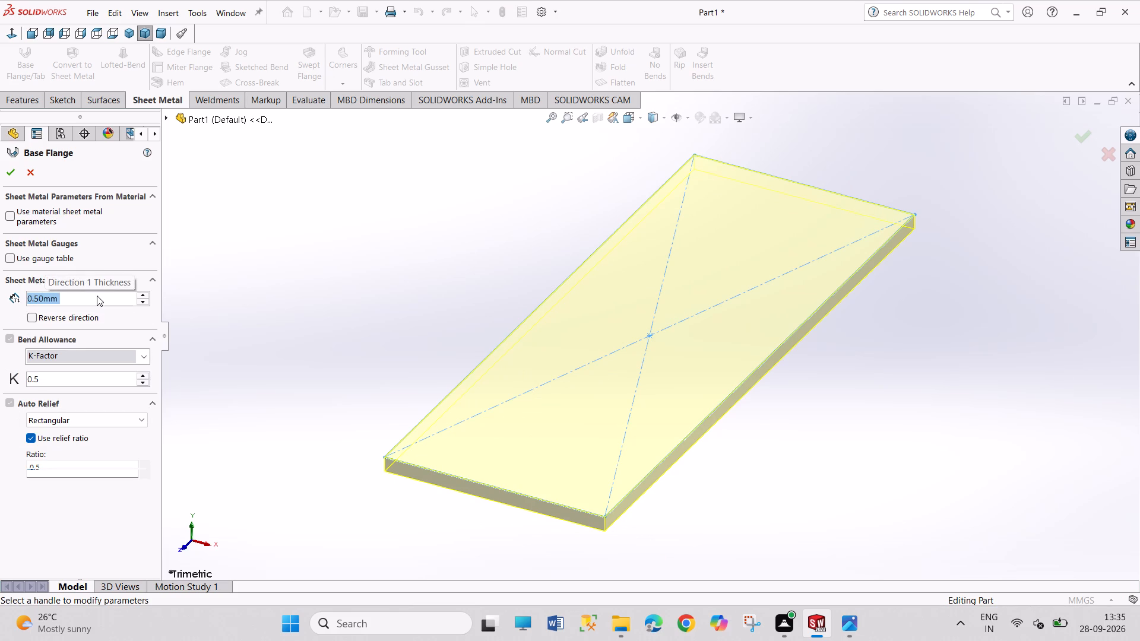
click(11, 175)
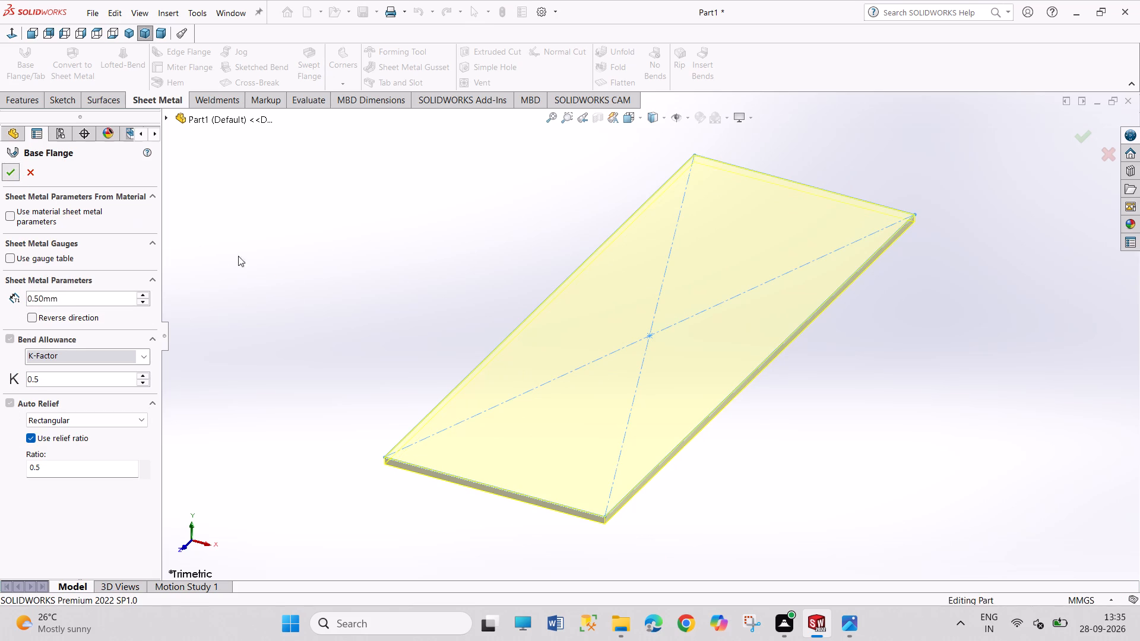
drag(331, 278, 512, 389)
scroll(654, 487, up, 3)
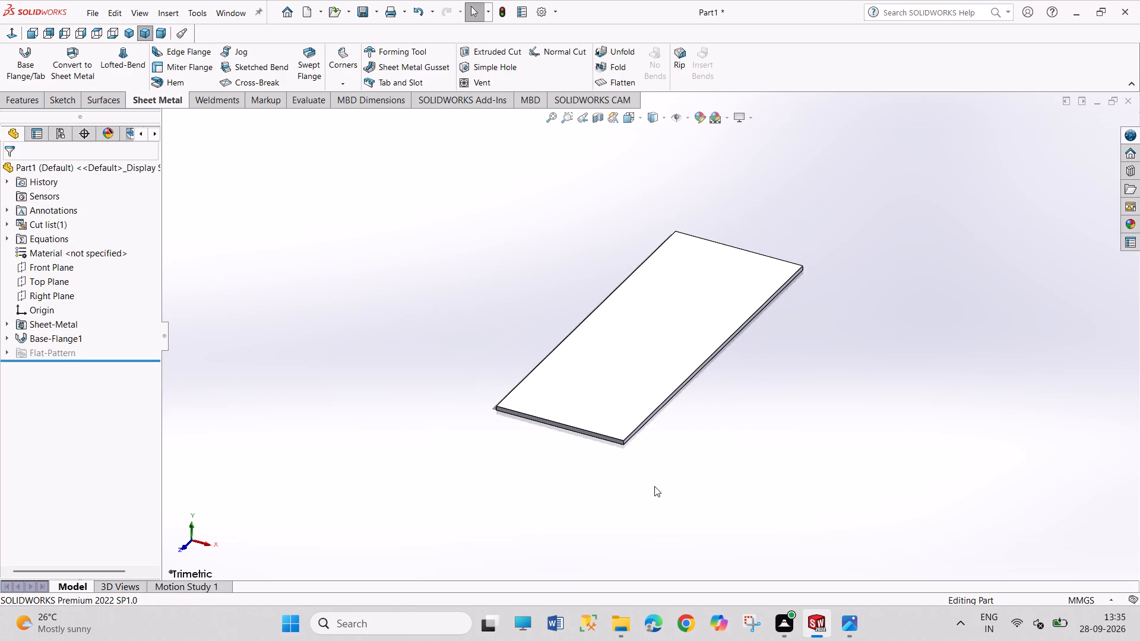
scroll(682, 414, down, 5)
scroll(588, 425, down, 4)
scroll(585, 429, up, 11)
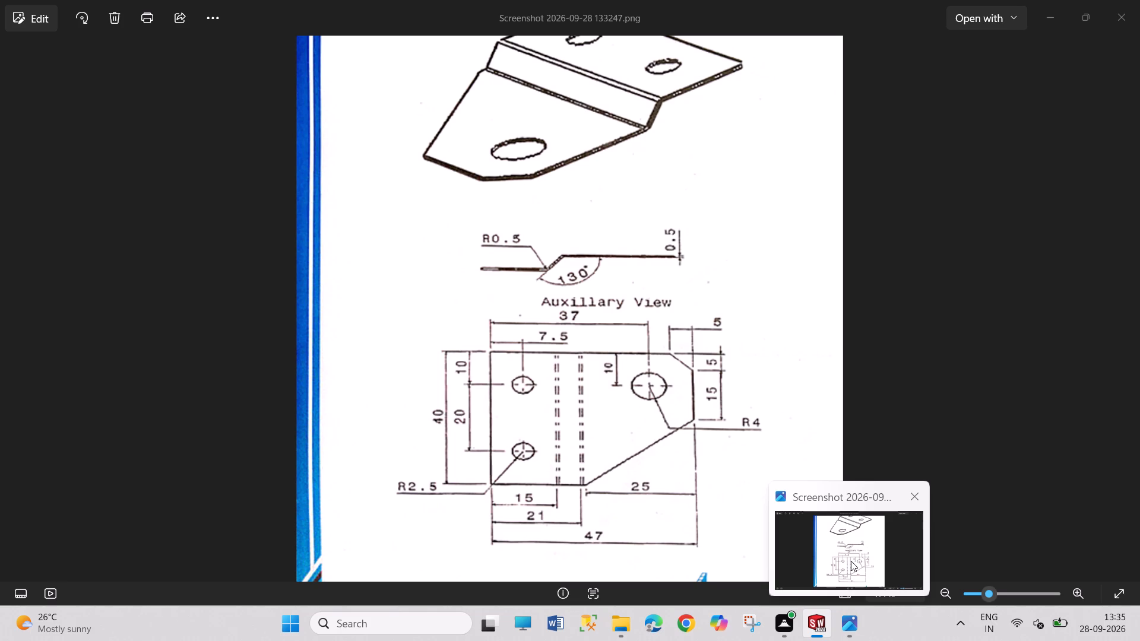
Reopen the base flange's sketch for editing and set the rectangle's horizontal dimension to 40 mm.
right_click(851, 561)
click(834, 563)
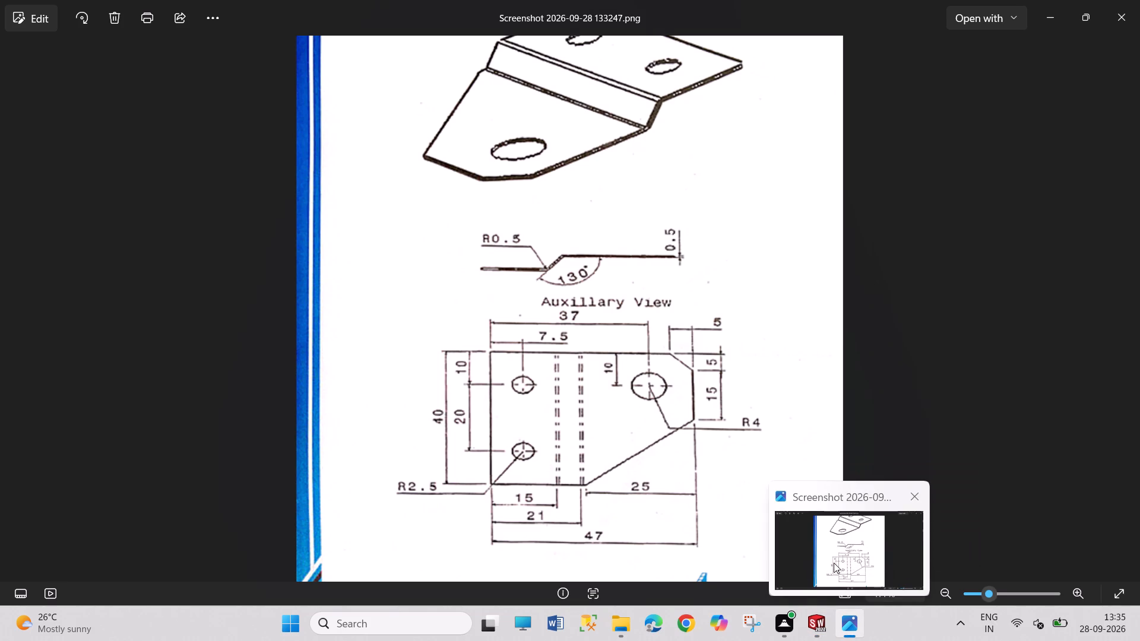
click(812, 612)
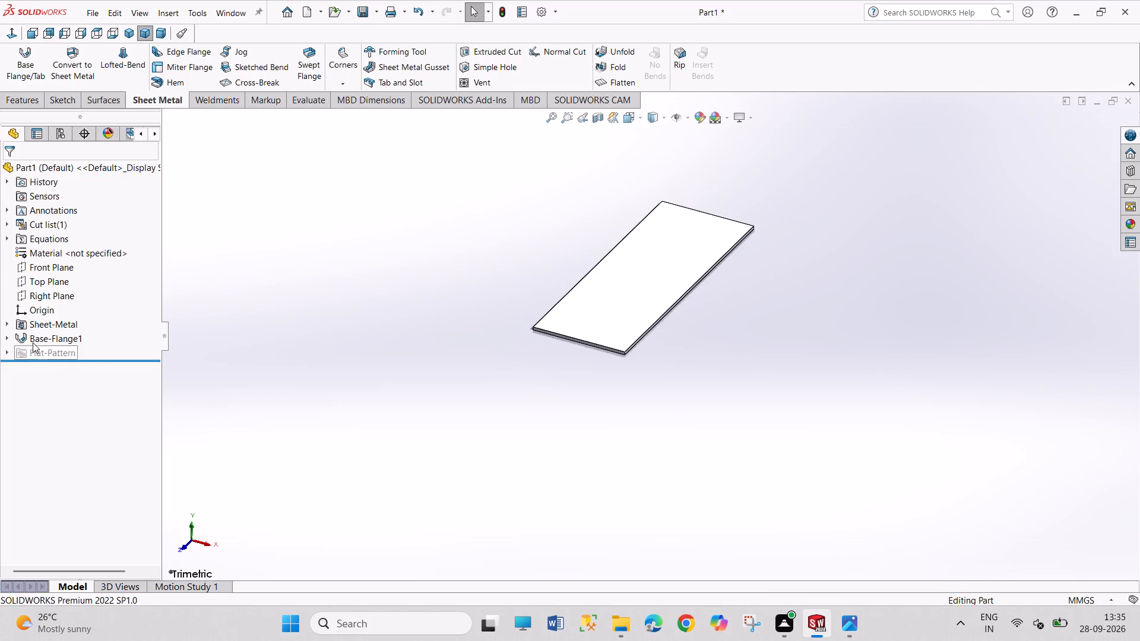
click(7, 338)
click(43, 356)
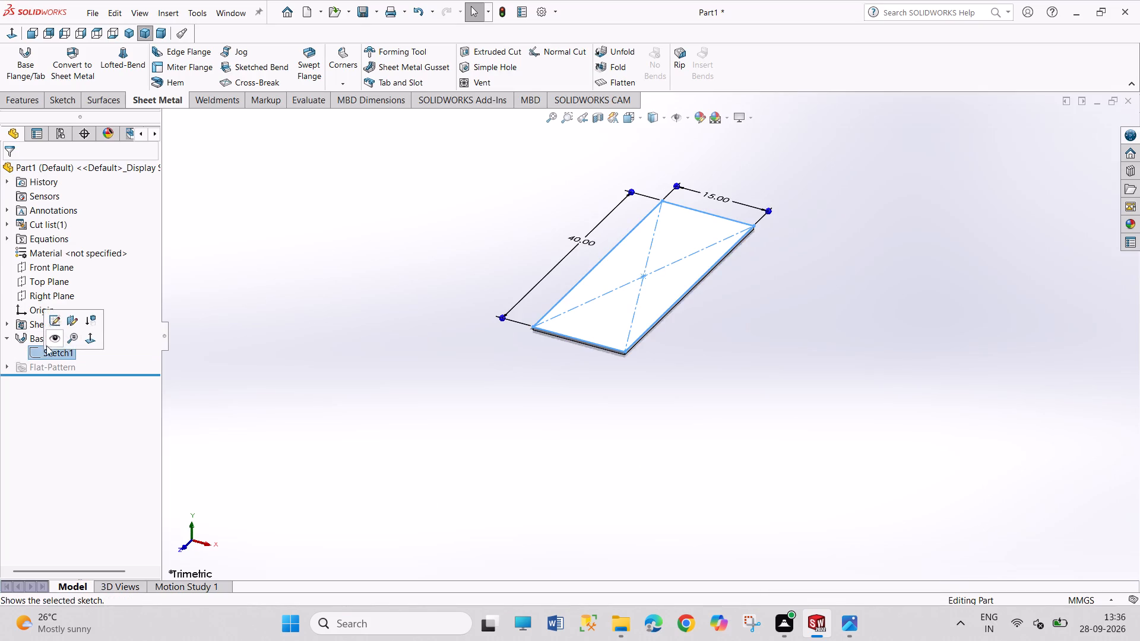
click(53, 320)
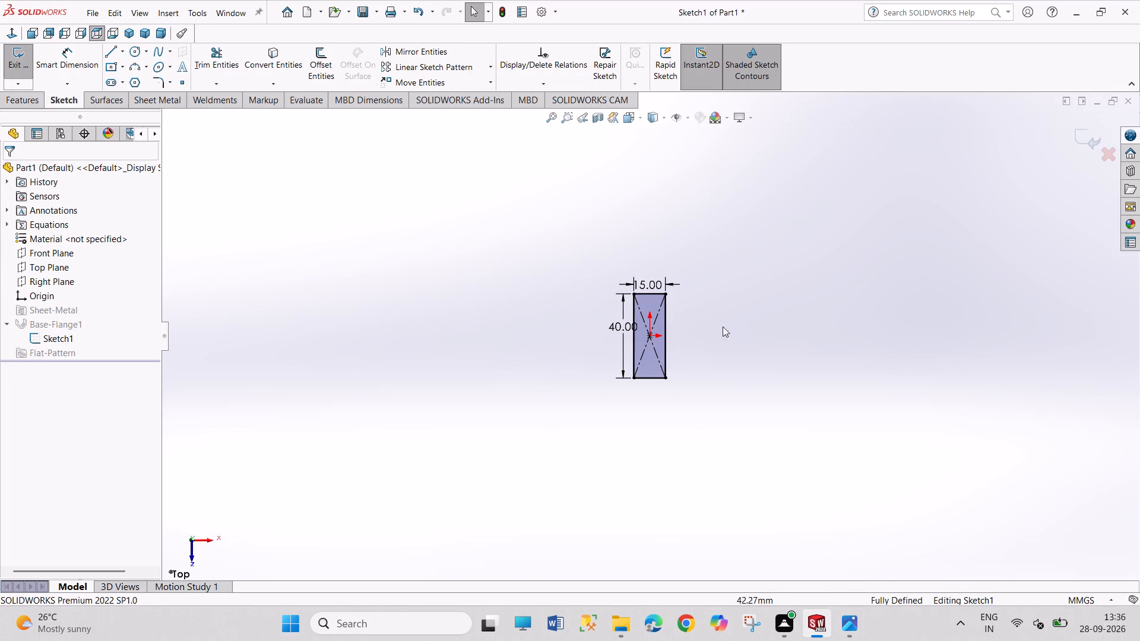
double_click(650, 285)
drag(661, 285, 633, 287)
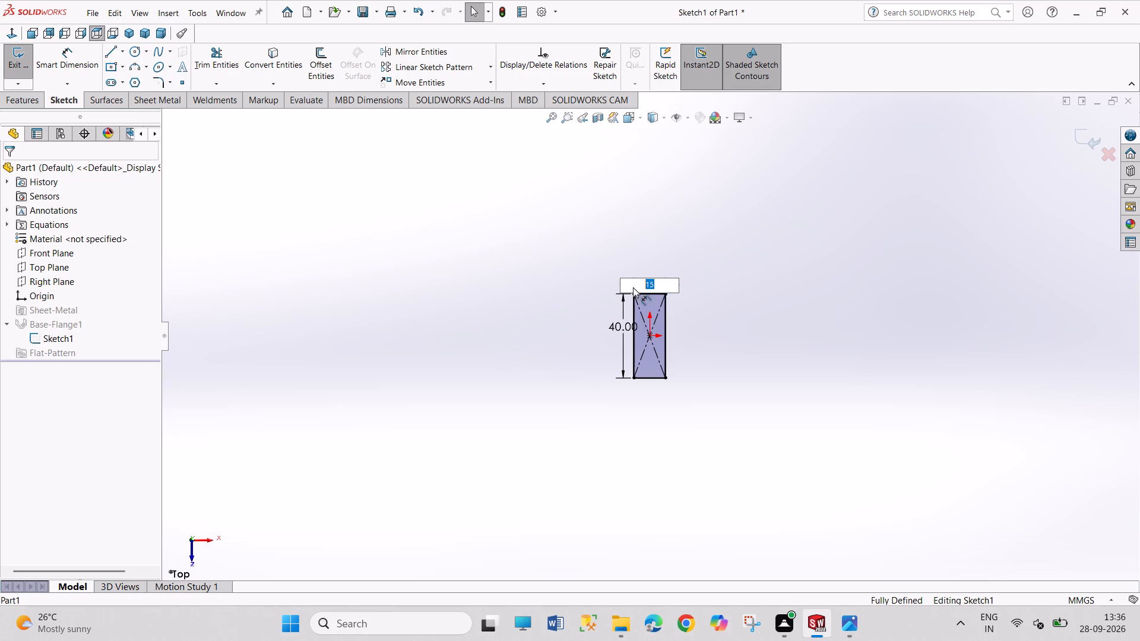
drag(633, 287, 604, 287)
key(4)
key(0)
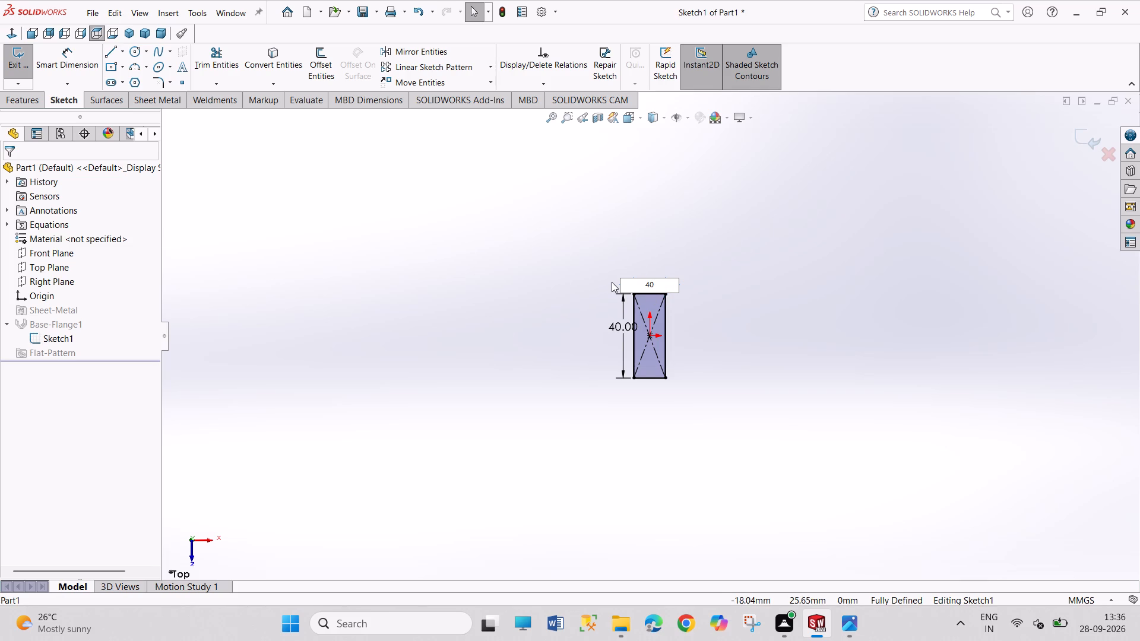
key(Return)
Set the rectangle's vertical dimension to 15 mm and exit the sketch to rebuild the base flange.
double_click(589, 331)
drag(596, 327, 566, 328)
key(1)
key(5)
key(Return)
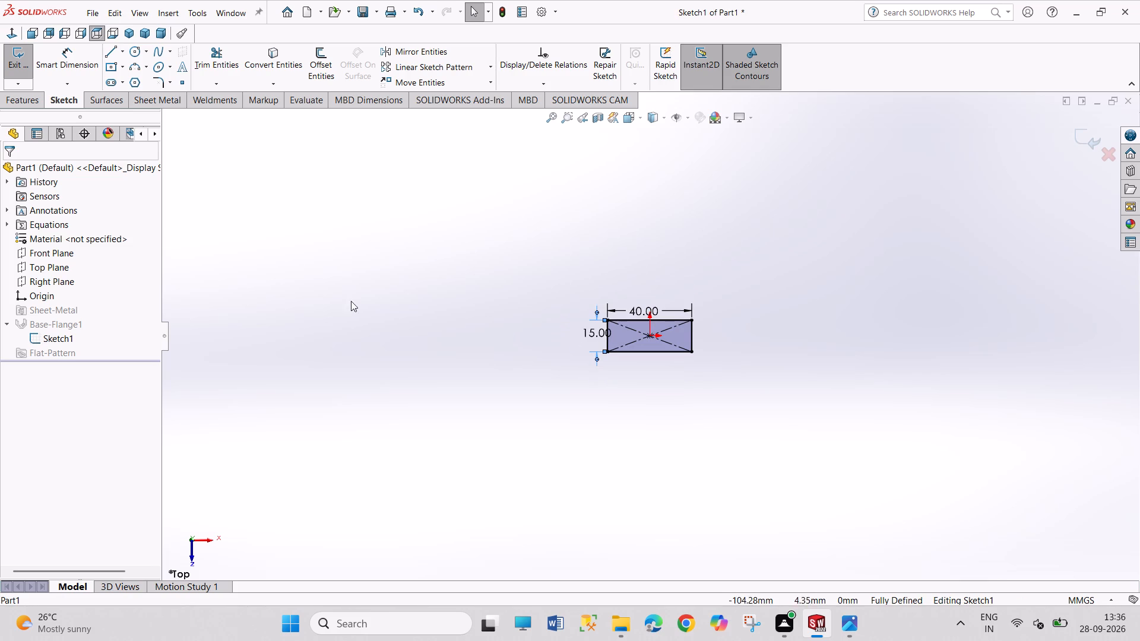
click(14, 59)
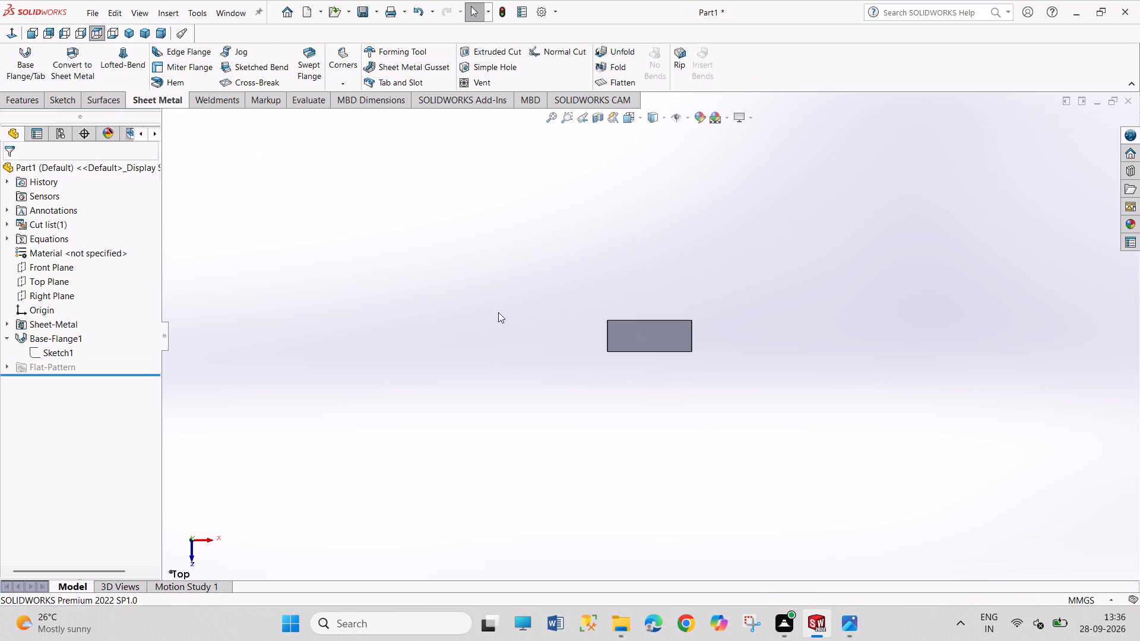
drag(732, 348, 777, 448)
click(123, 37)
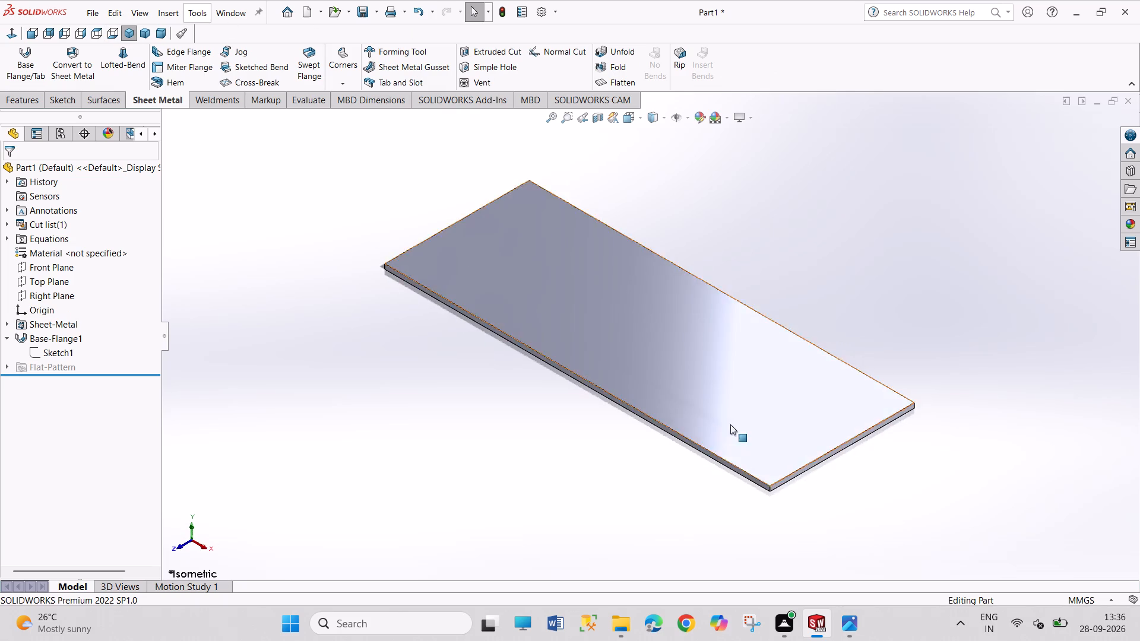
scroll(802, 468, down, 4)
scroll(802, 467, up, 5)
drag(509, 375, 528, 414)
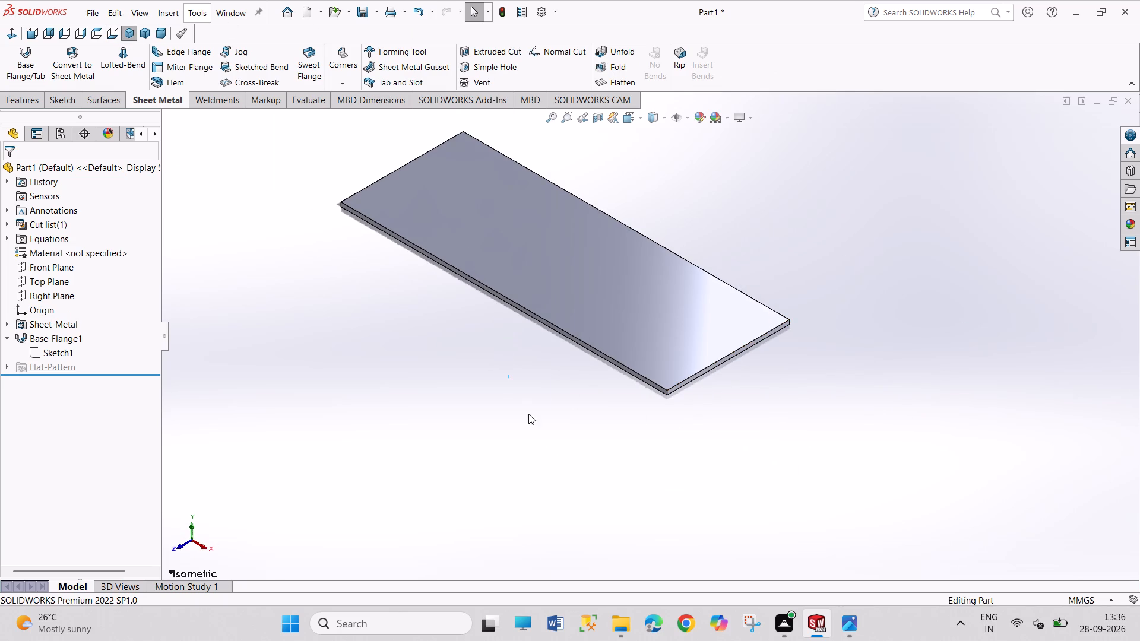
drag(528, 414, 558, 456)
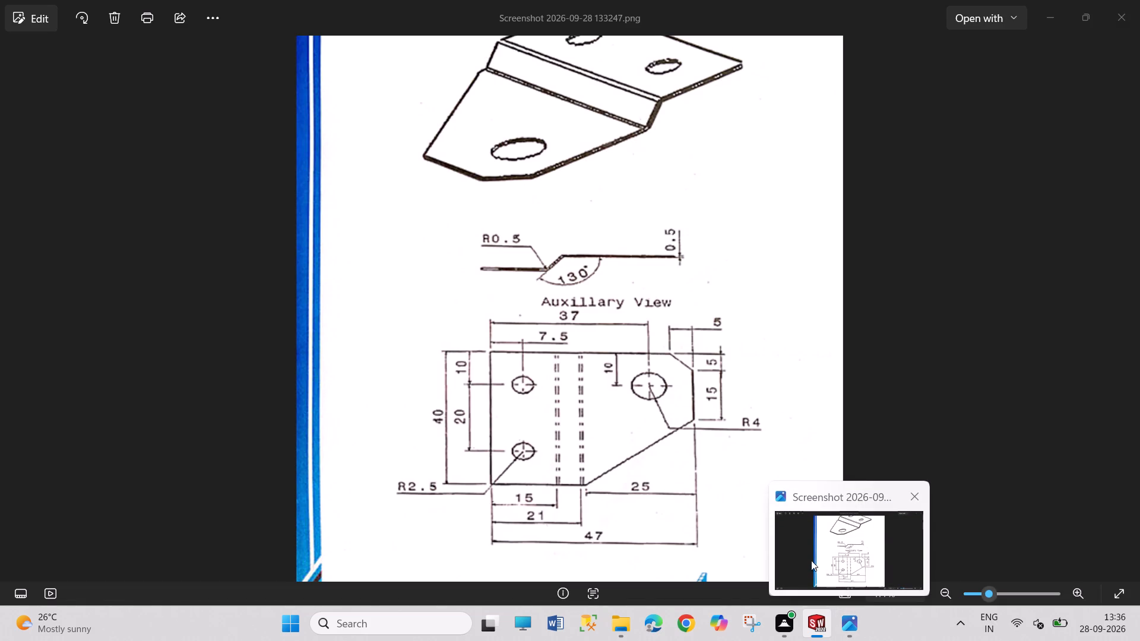
Edit the base flange's sketch, set its vertical dimension to 21 mm, space both dimensions away from the rectangle, and exit the sketch.
click(36, 351)
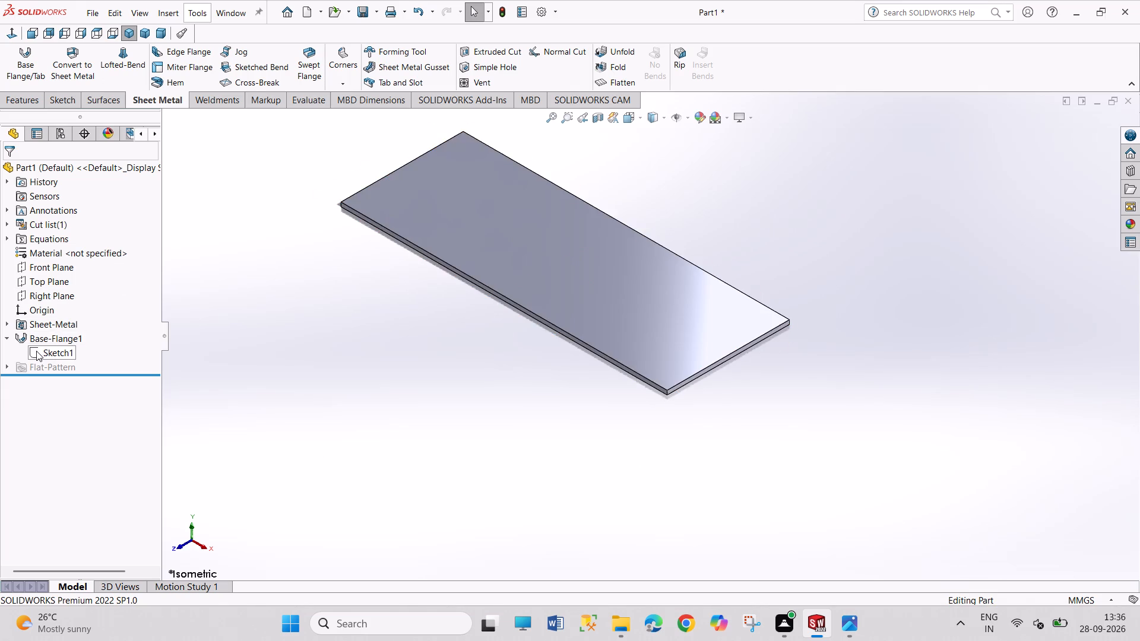
click(45, 310)
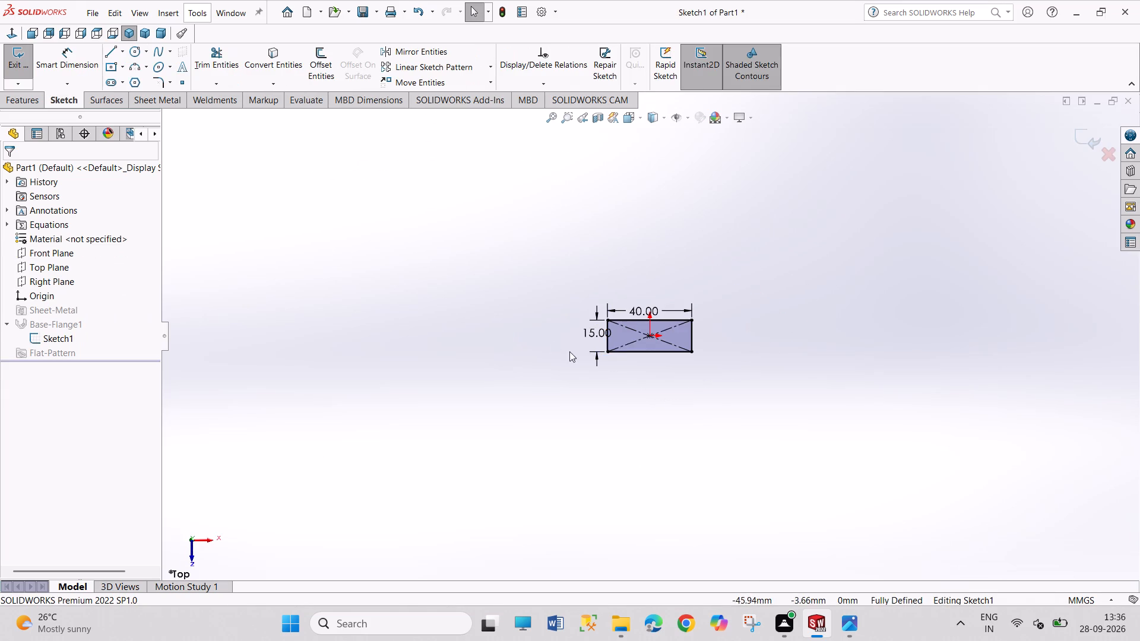
double_click(588, 333)
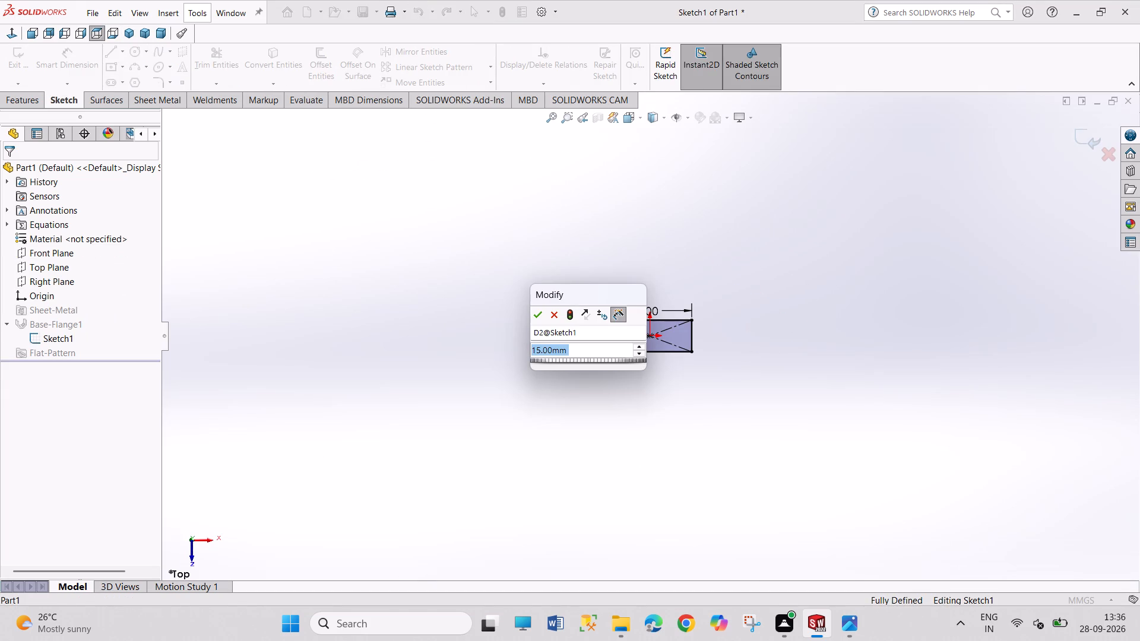
text(121)
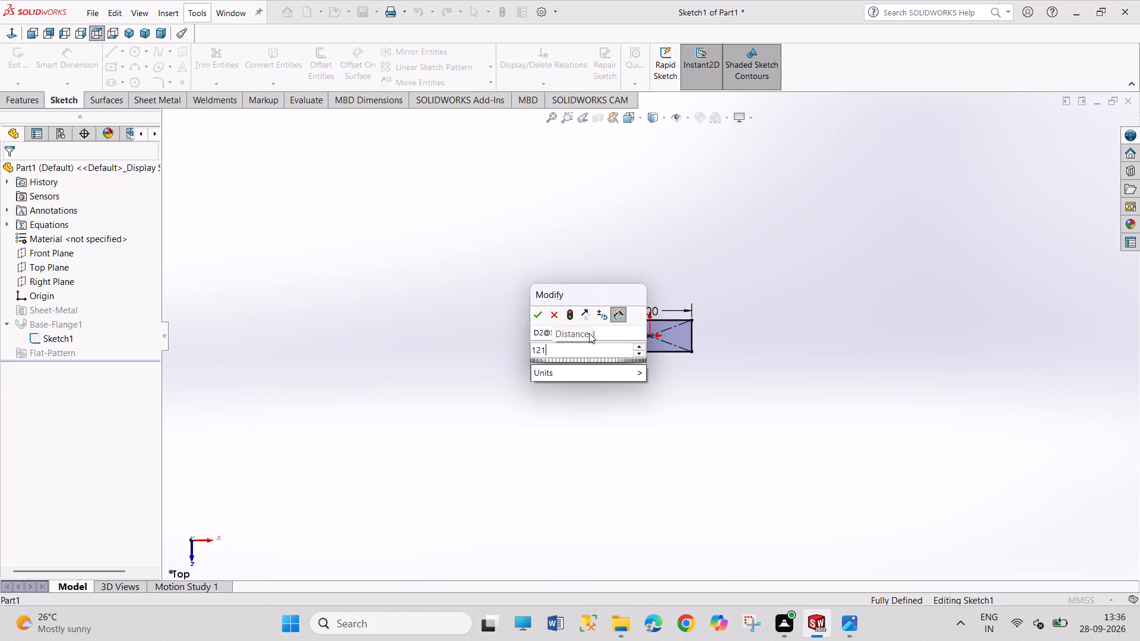
key(Left)
key(BackSpace)
key(Right)
key(BackSpace)
key(BackSpace)
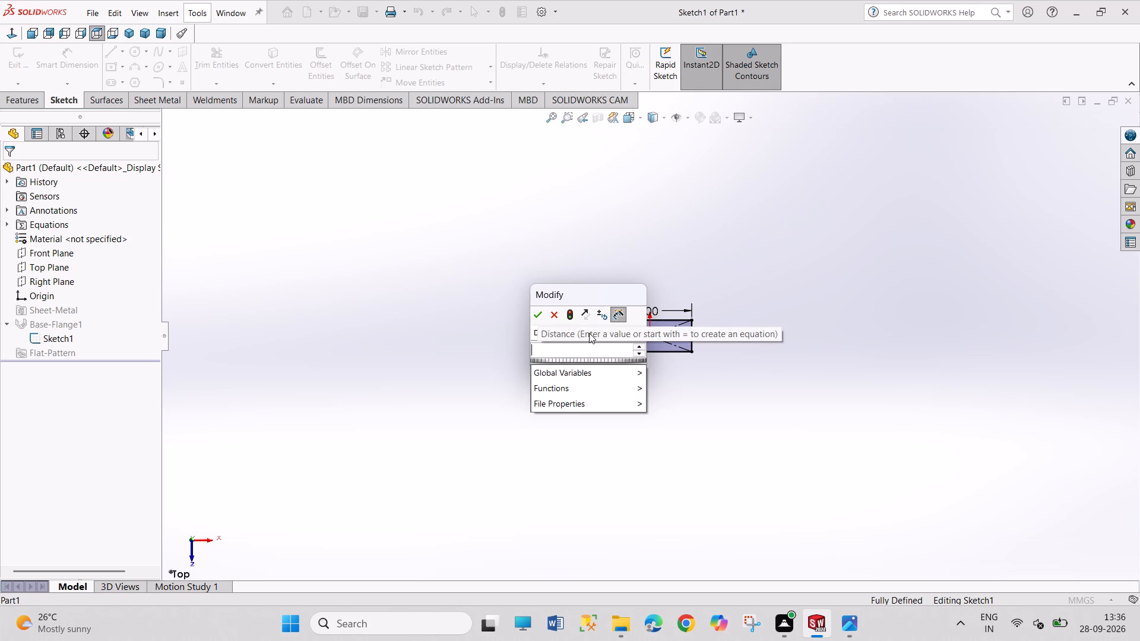
text(21)
key(Return)
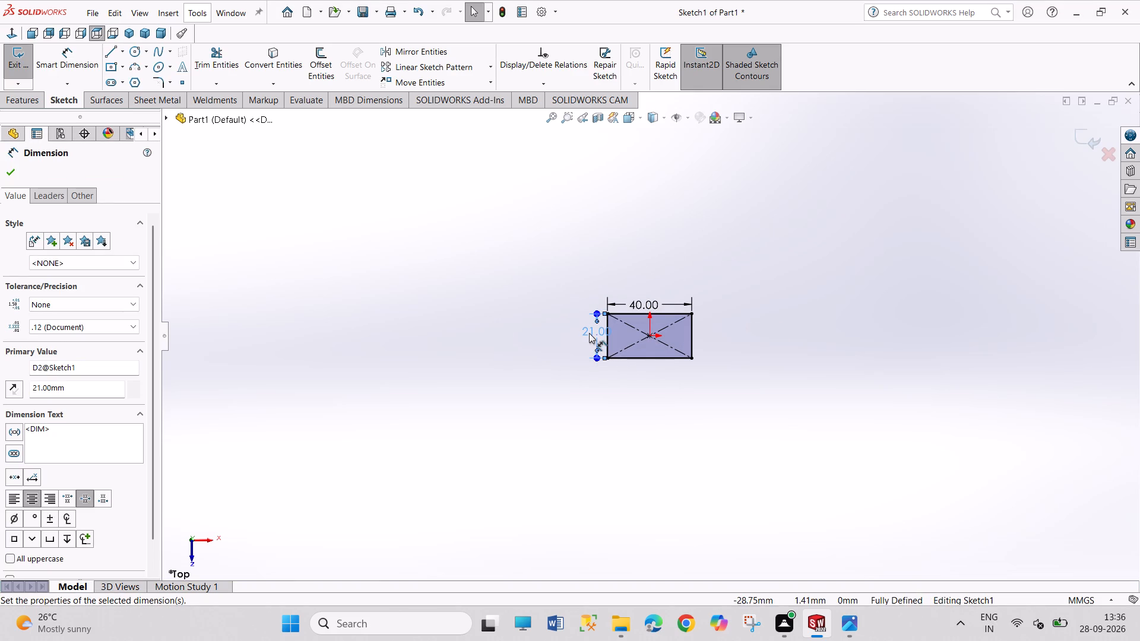
drag(582, 334, 553, 331)
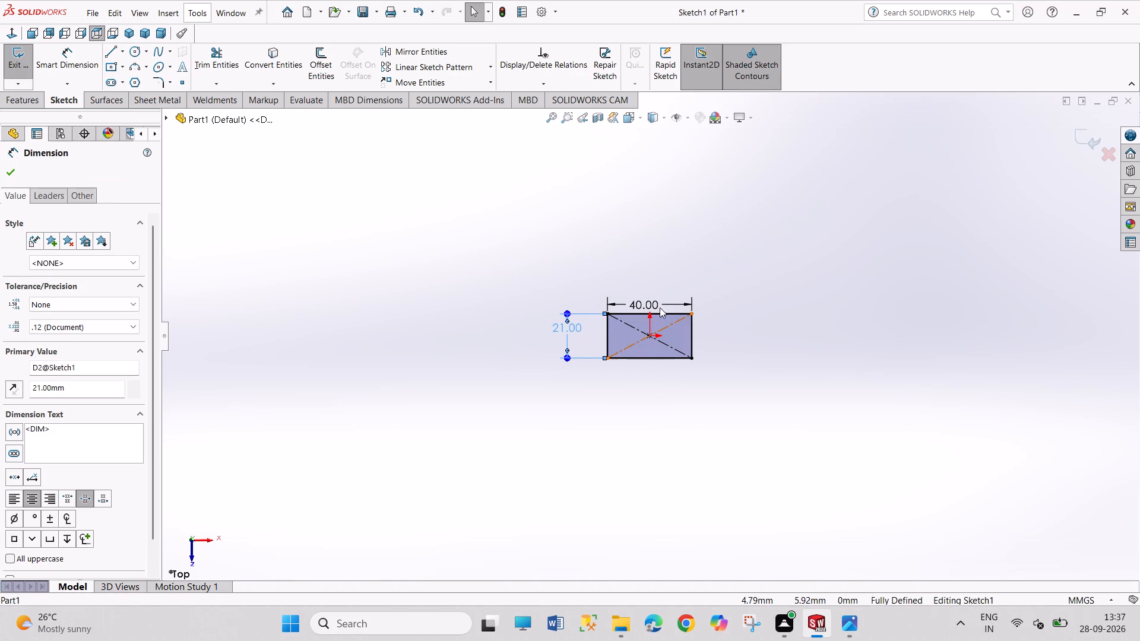
drag(655, 304, 670, 273)
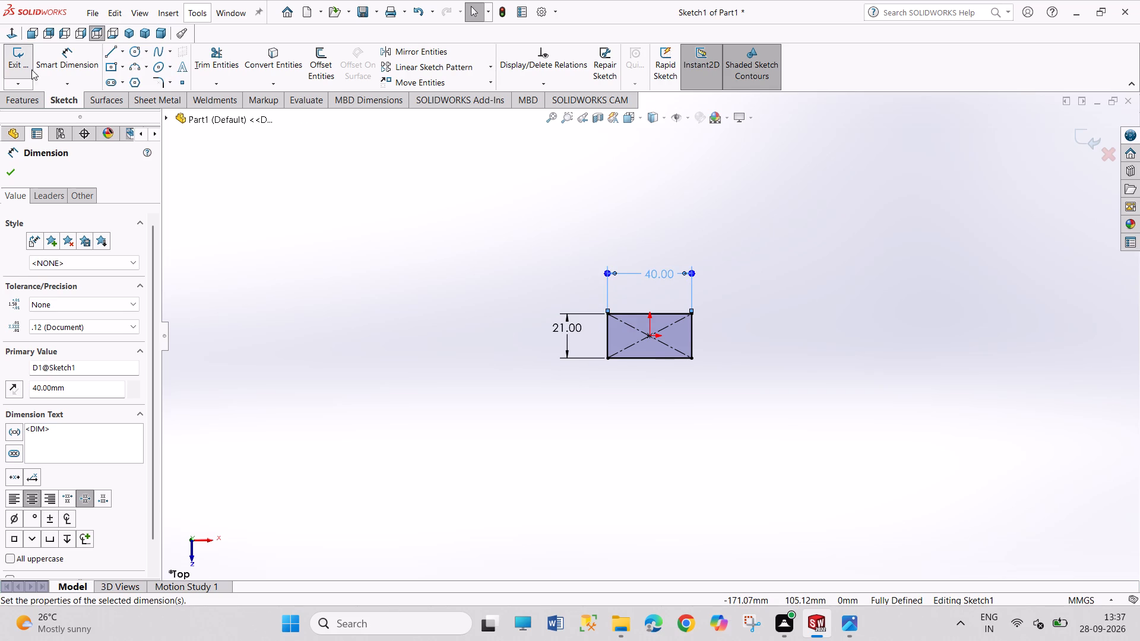
click(20, 65)
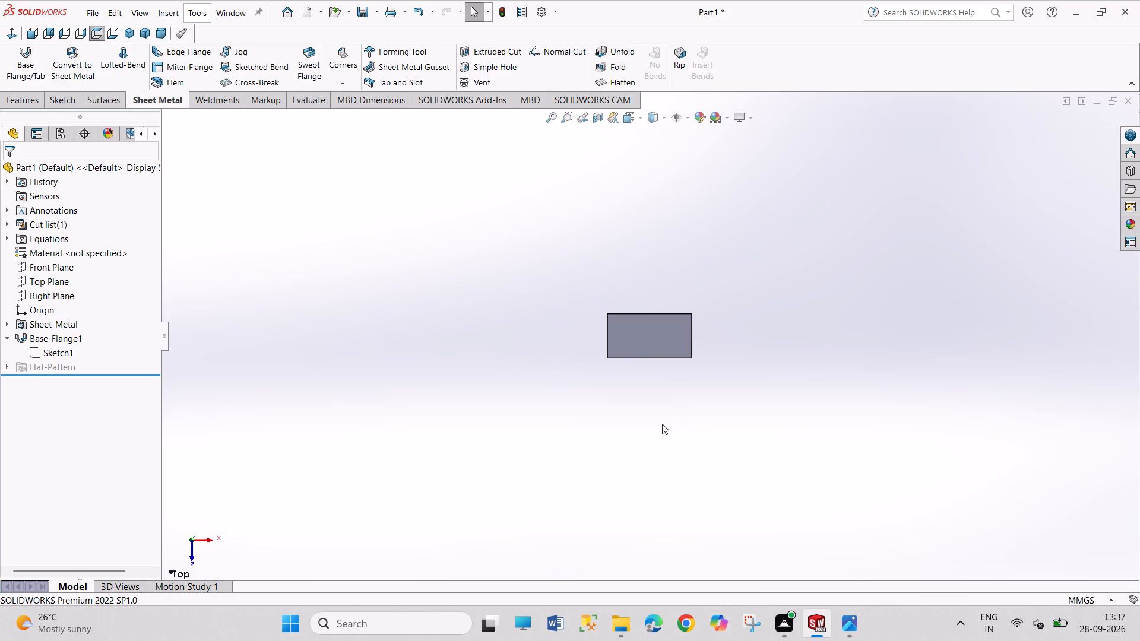
Start a sketch on the plate's top face and draw a horizontal line about 40 mm long across it, about 6.2 mm from the front edge.
drag(674, 432, 753, 500)
click(132, 33)
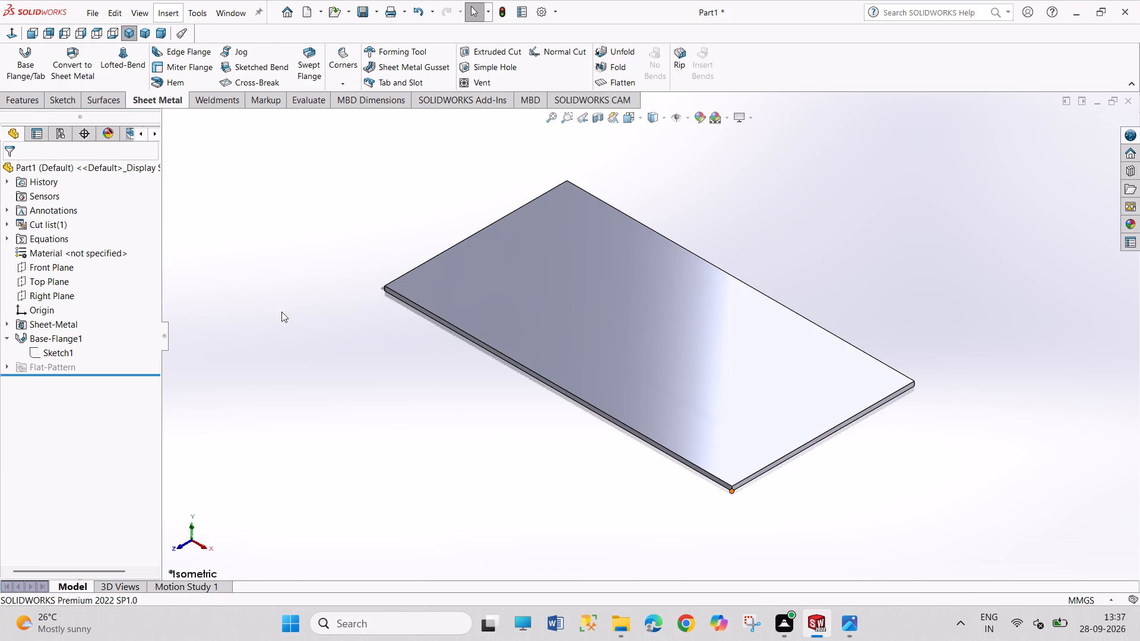
click(545, 345)
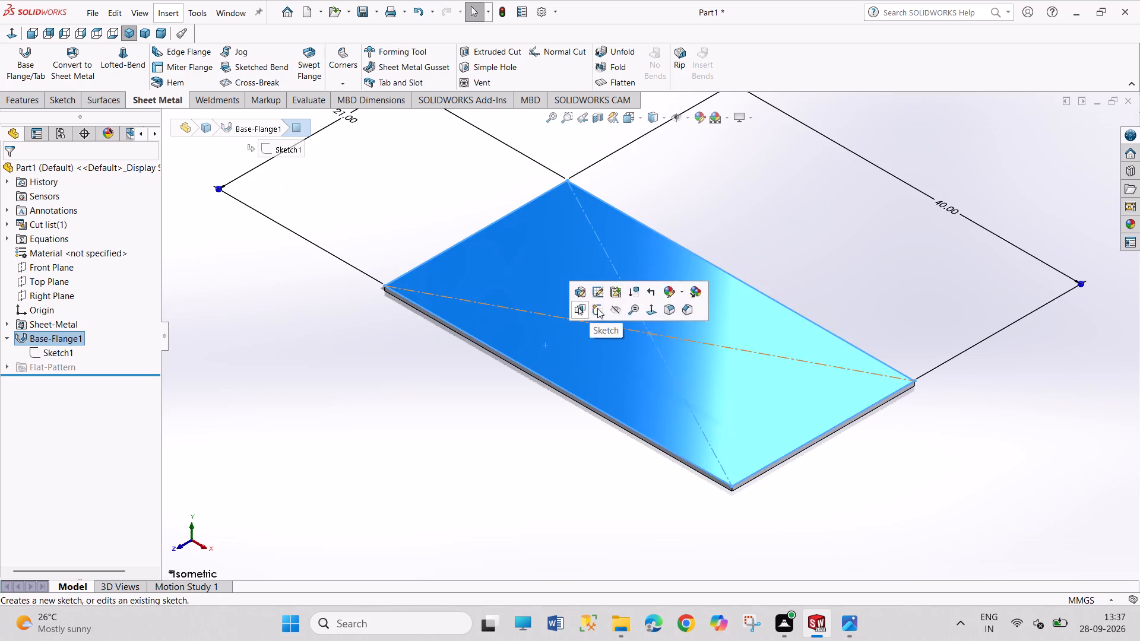
click(599, 310)
drag(991, 444, 1028, 529)
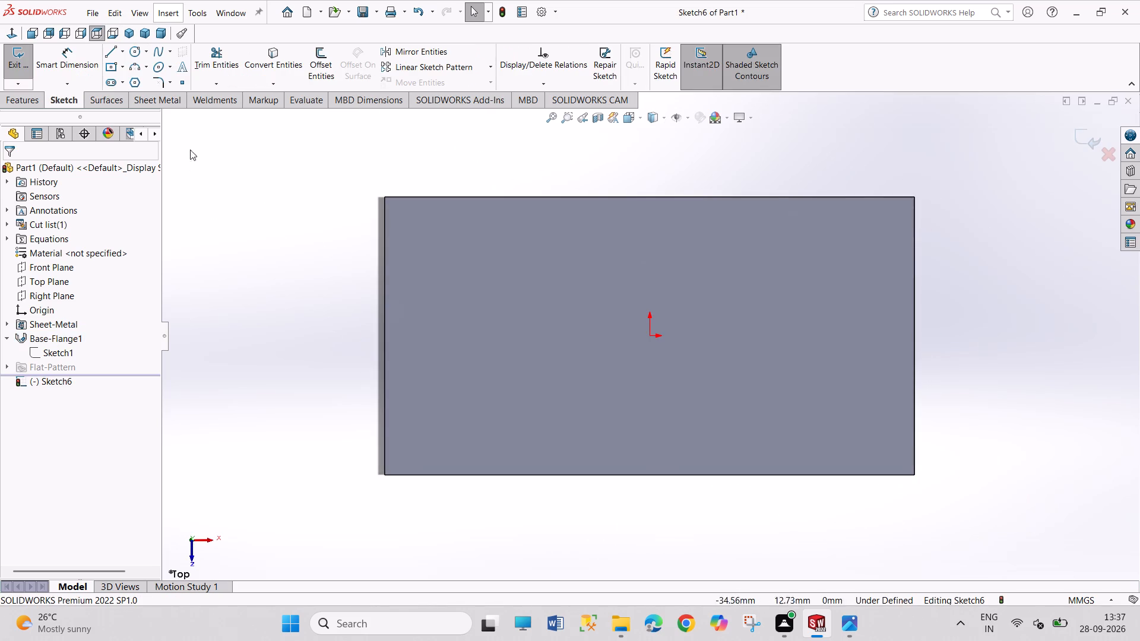
click(112, 50)
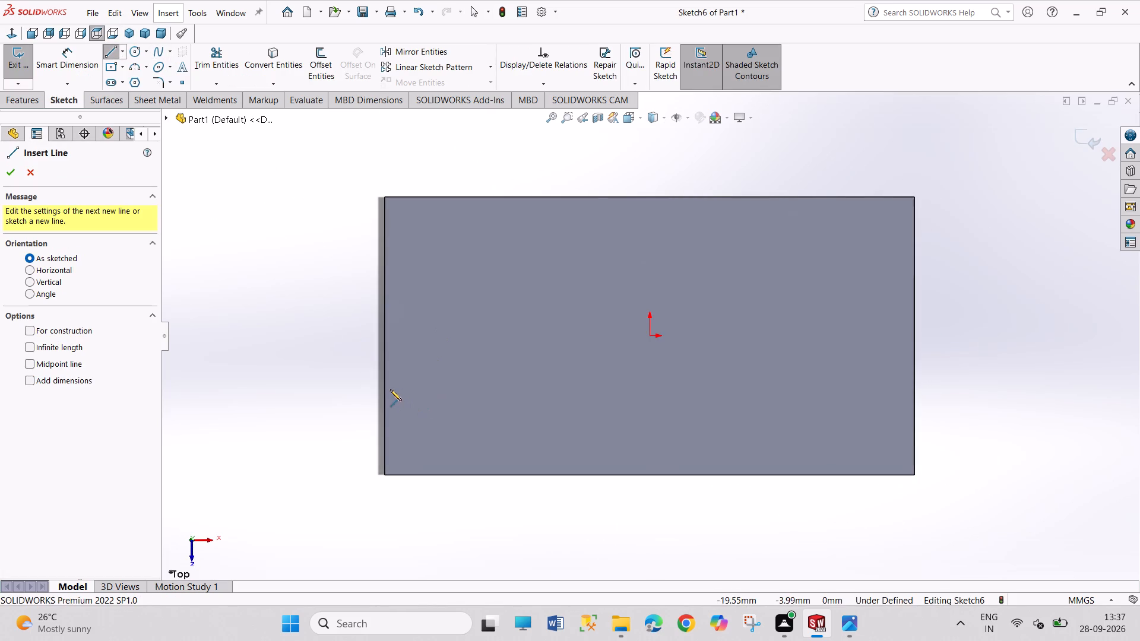
click(384, 392)
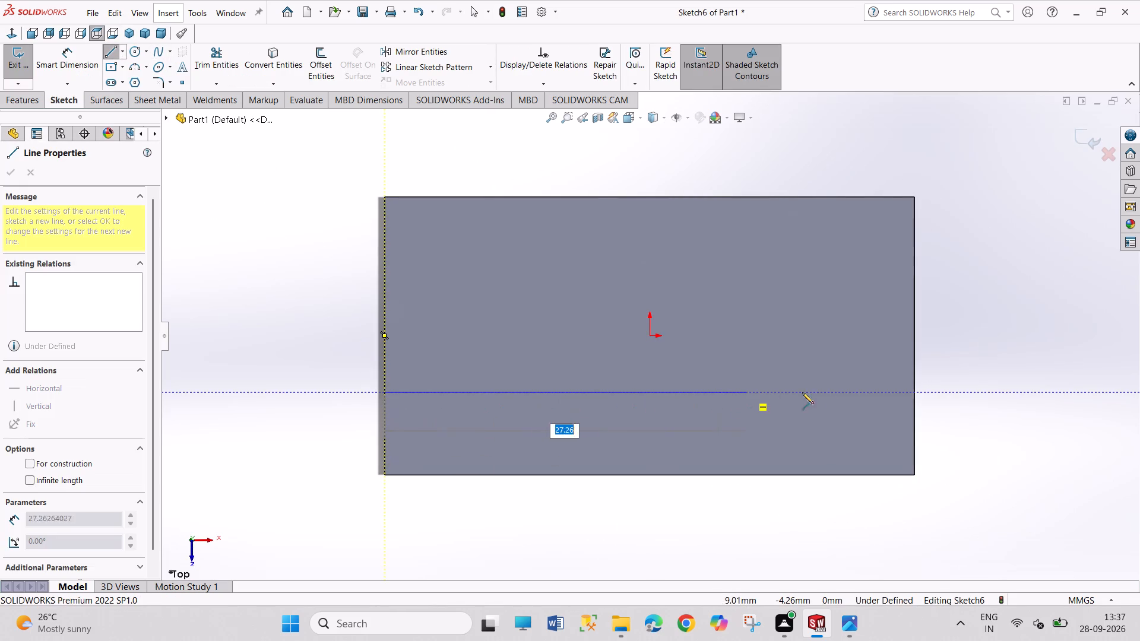
click(914, 392)
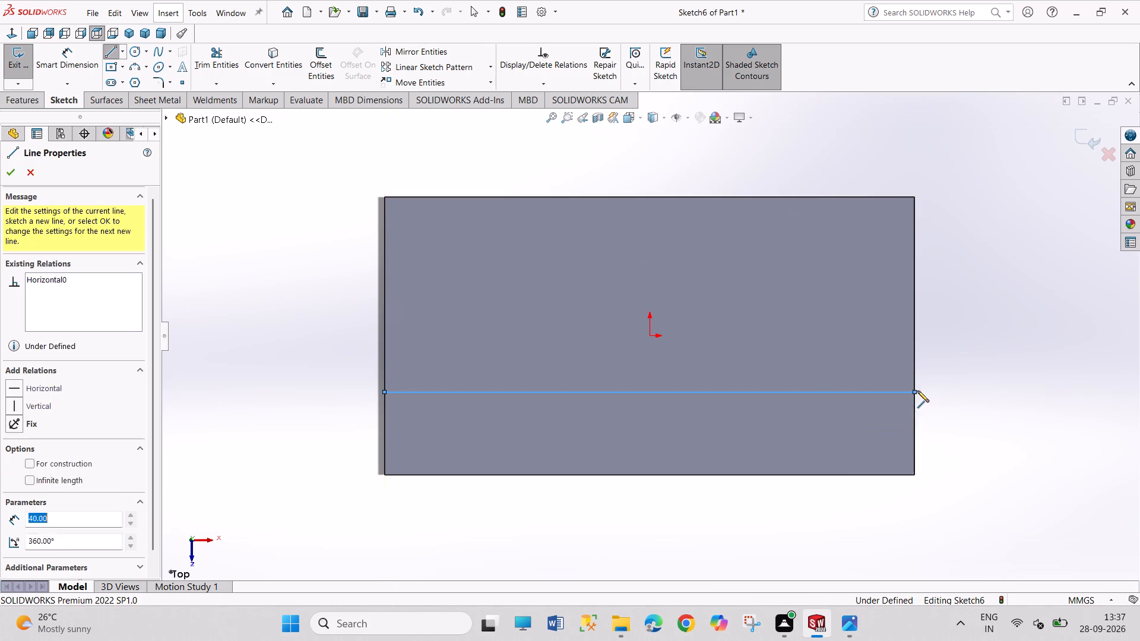
right_click(952, 351)
click(961, 354)
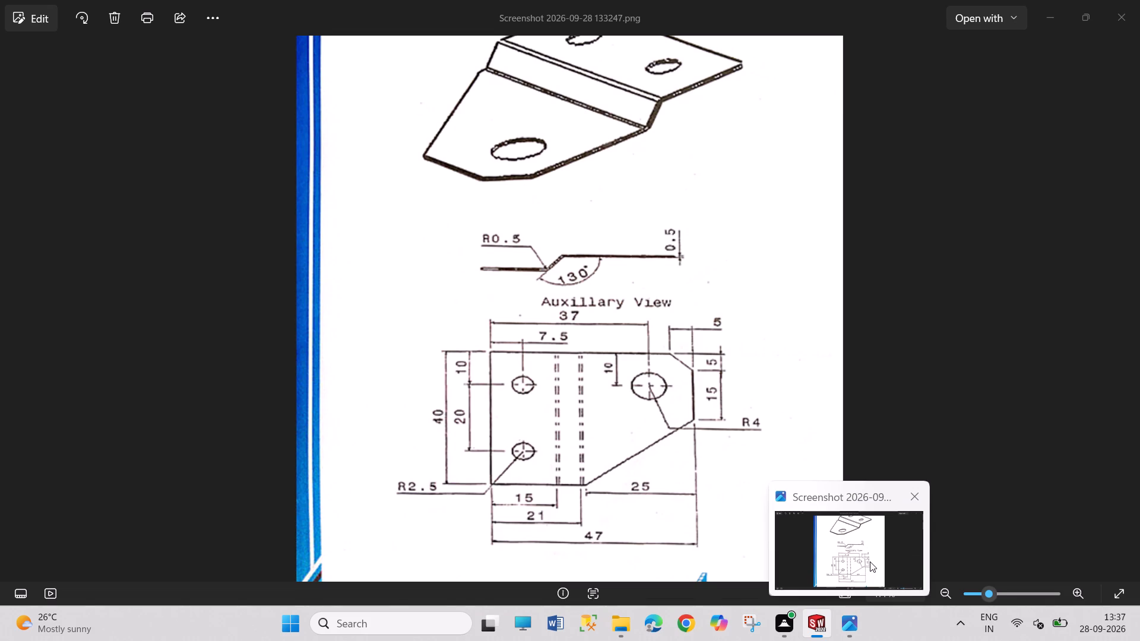
Dimension the line's distance from the plate's front long edge as 6 mm.
right_drag(774, 532, 705, 318)
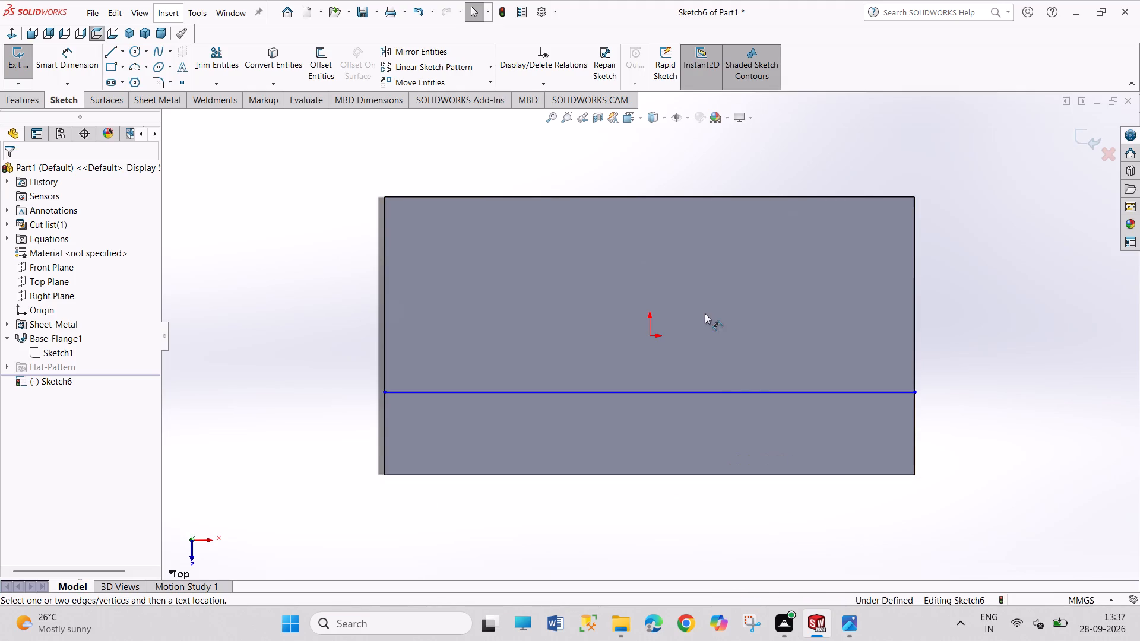
click(737, 389)
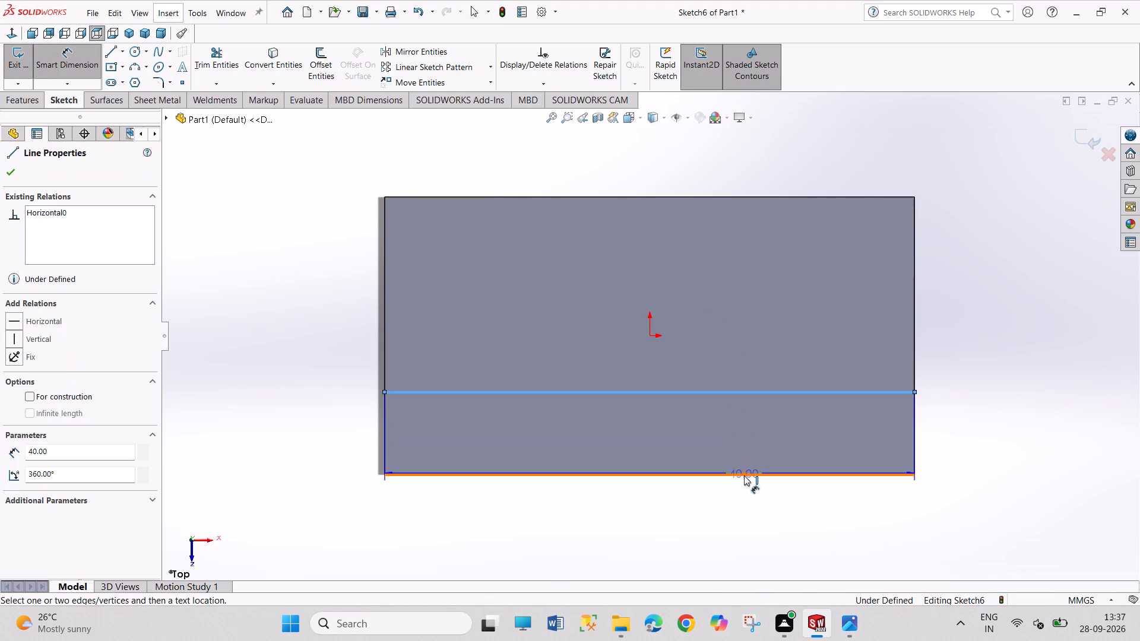
click(745, 477)
click(945, 445)
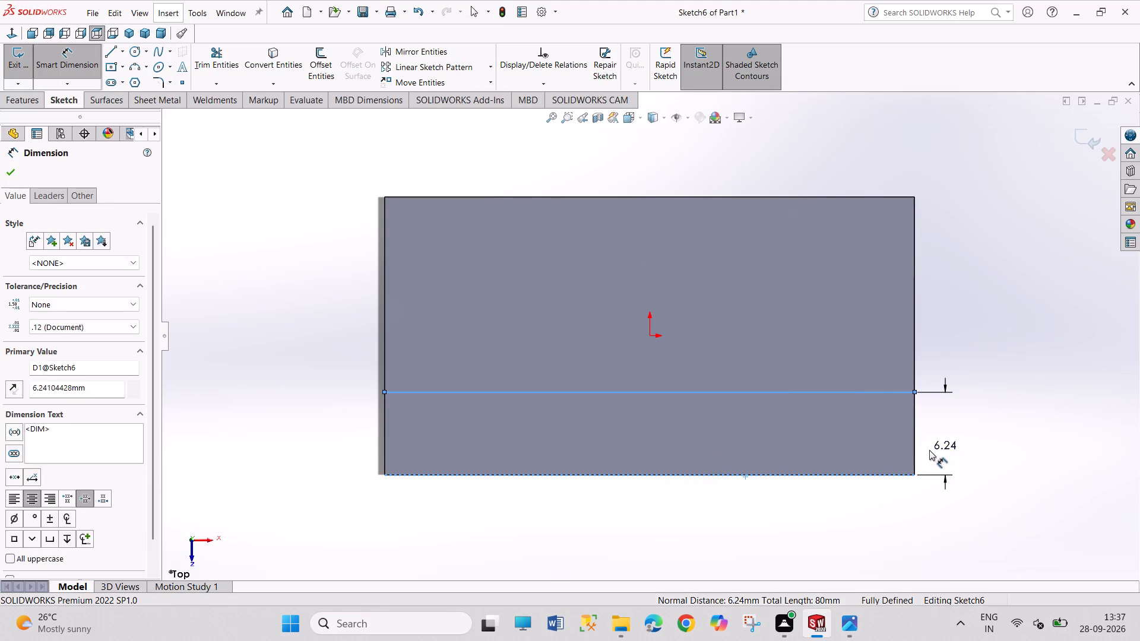
key(plus)
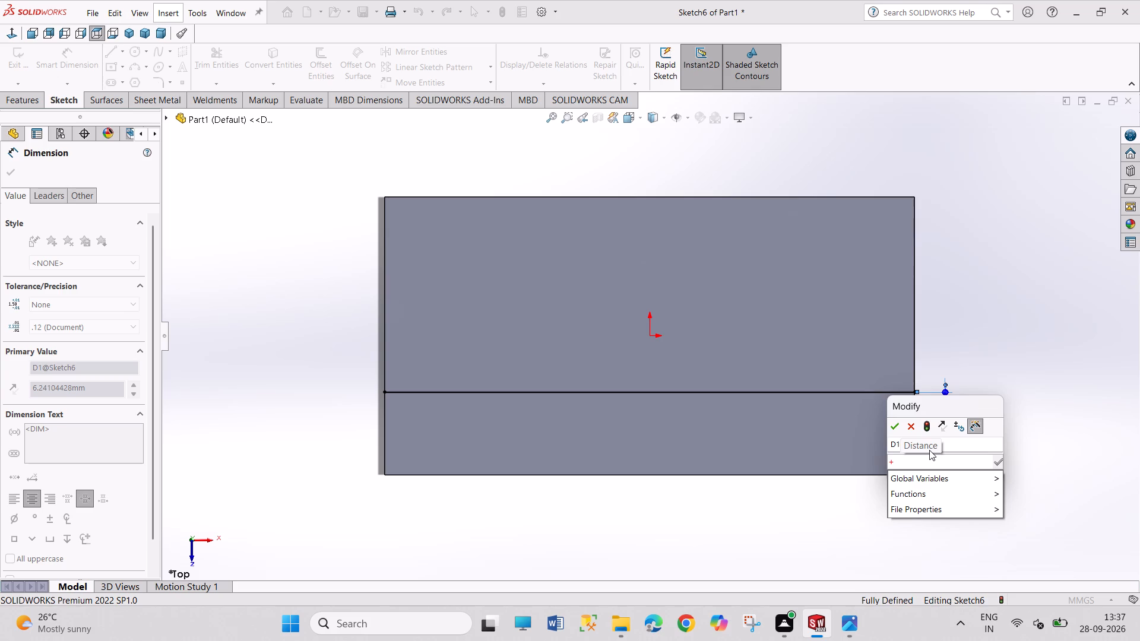
key(BackSpace)
key(6)
key(Return)
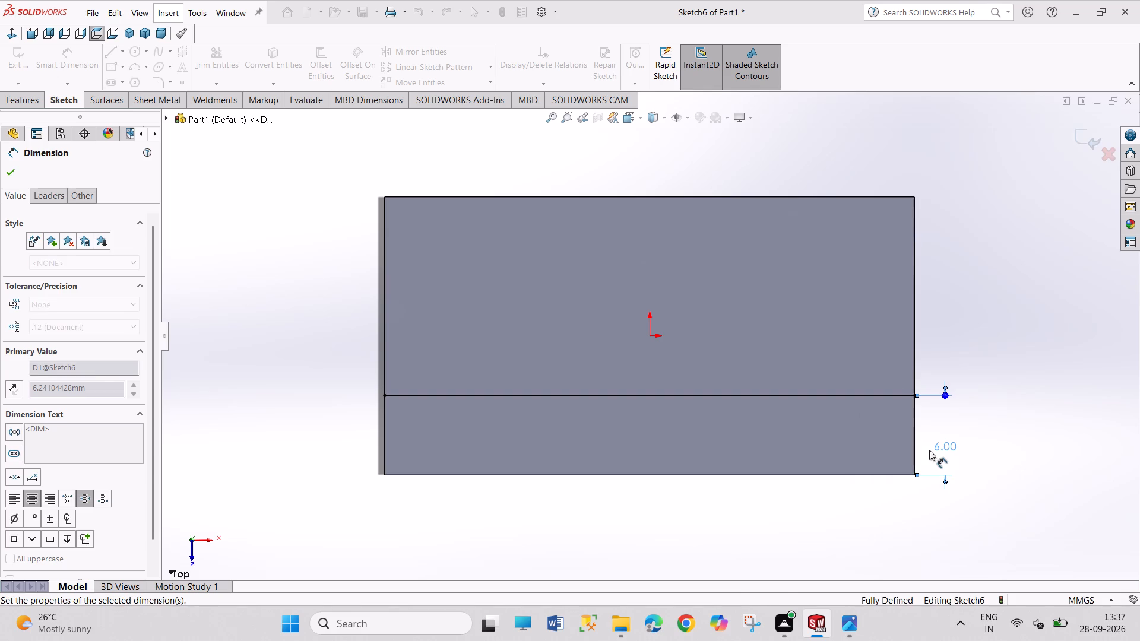
Finish dimensioning the bend line and exit the sketch.
right_click(1020, 364)
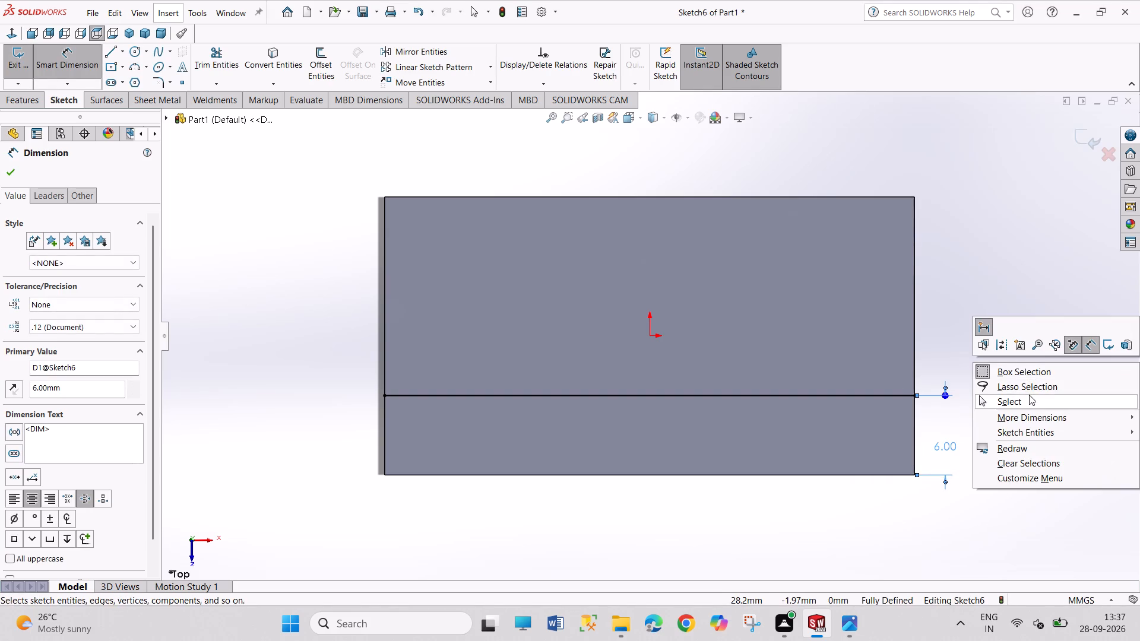
click(1029, 395)
click(21, 53)
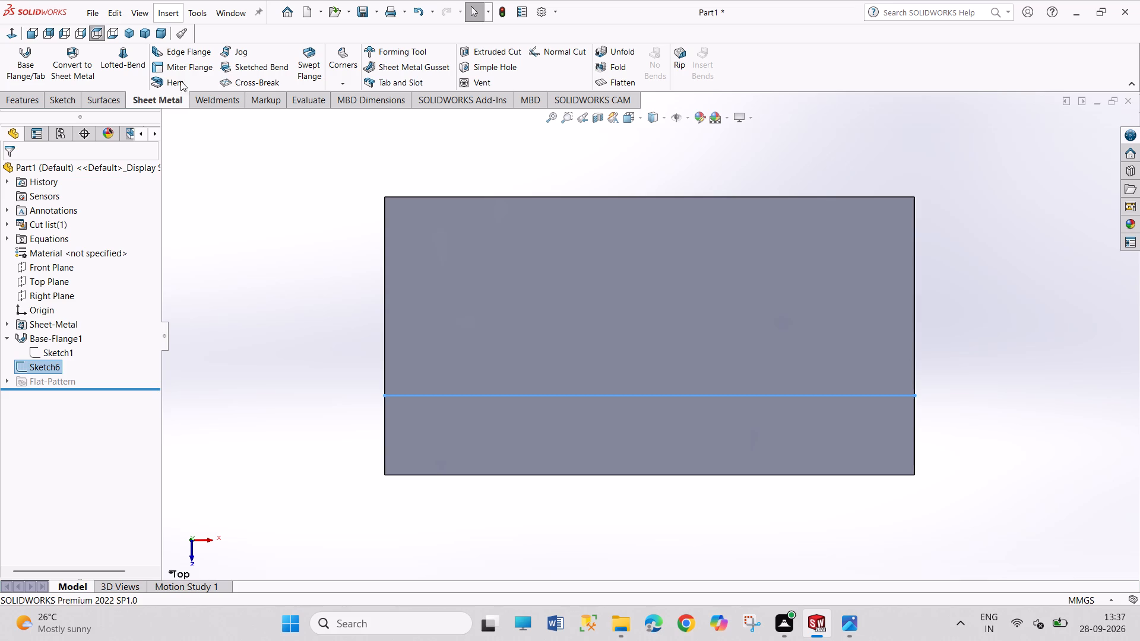
Start a Sketched Bend along the sketched line with a 120° angle and a custom 0.5 mm bend radius.
click(232, 68)
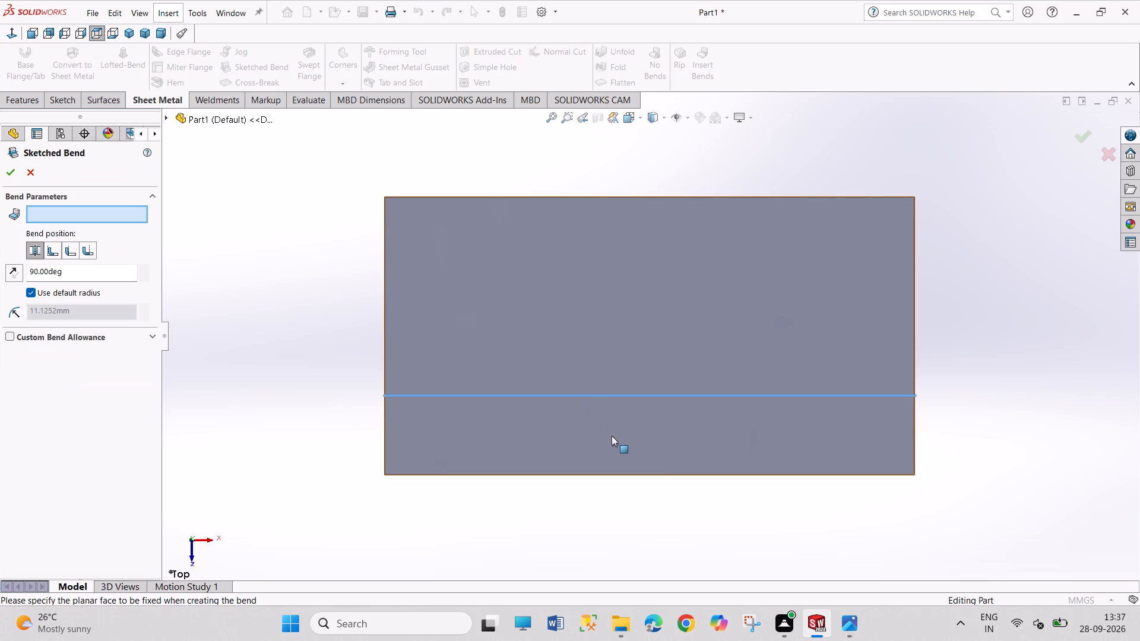
click(616, 427)
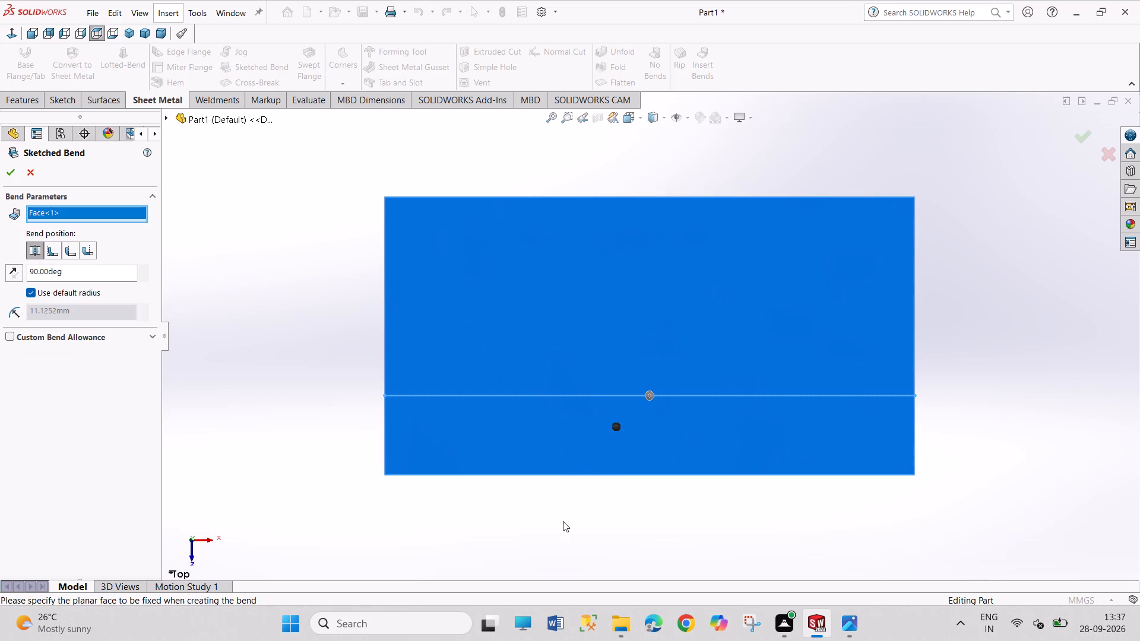
middle_drag(563, 522, 420, 503)
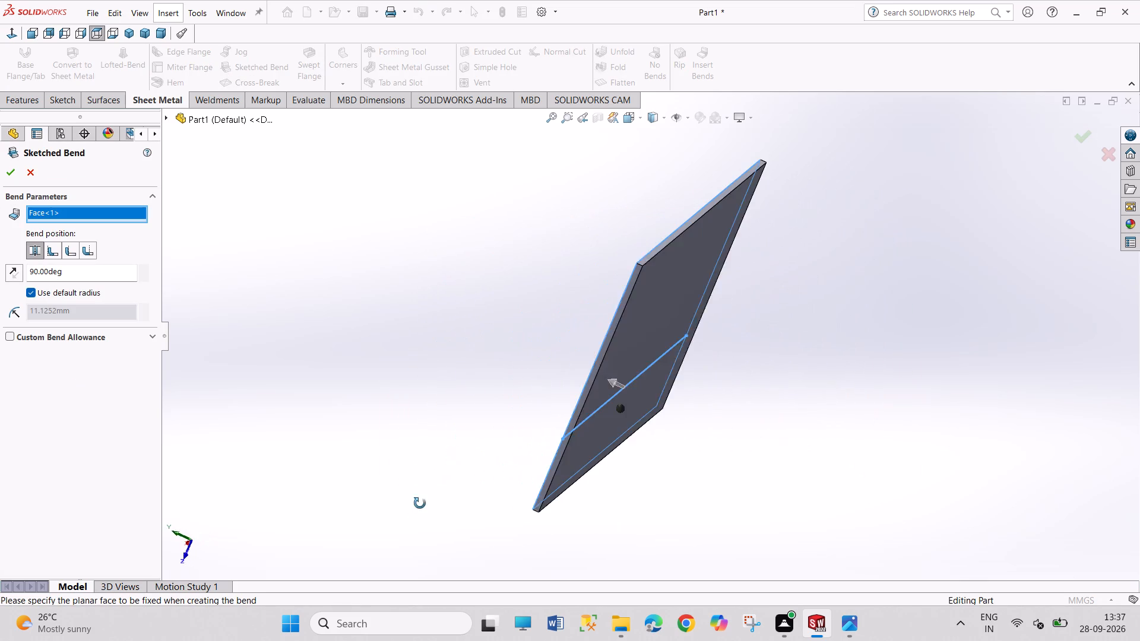
middle_drag(420, 503, 406, 525)
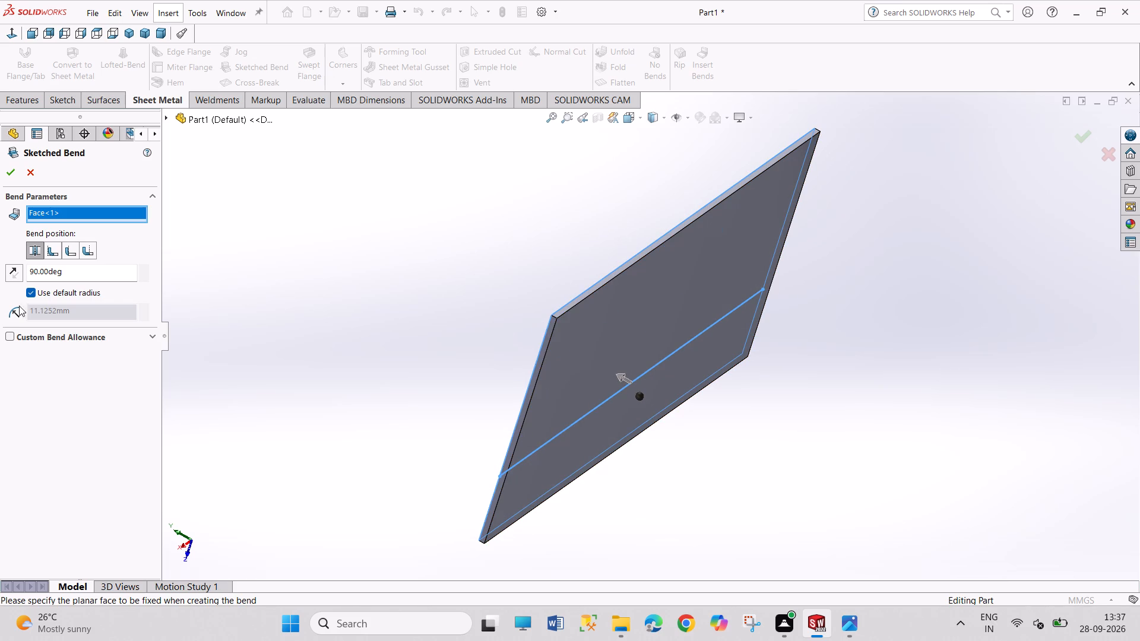
double_click(73, 272)
text(120)
key(Return)
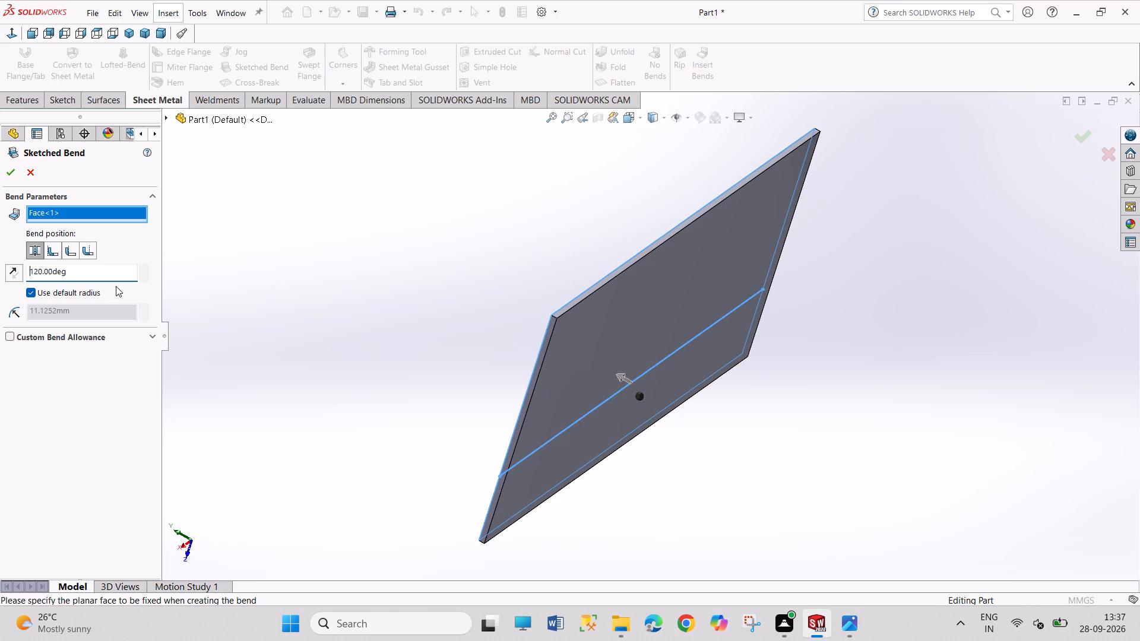
right_click(81, 214)
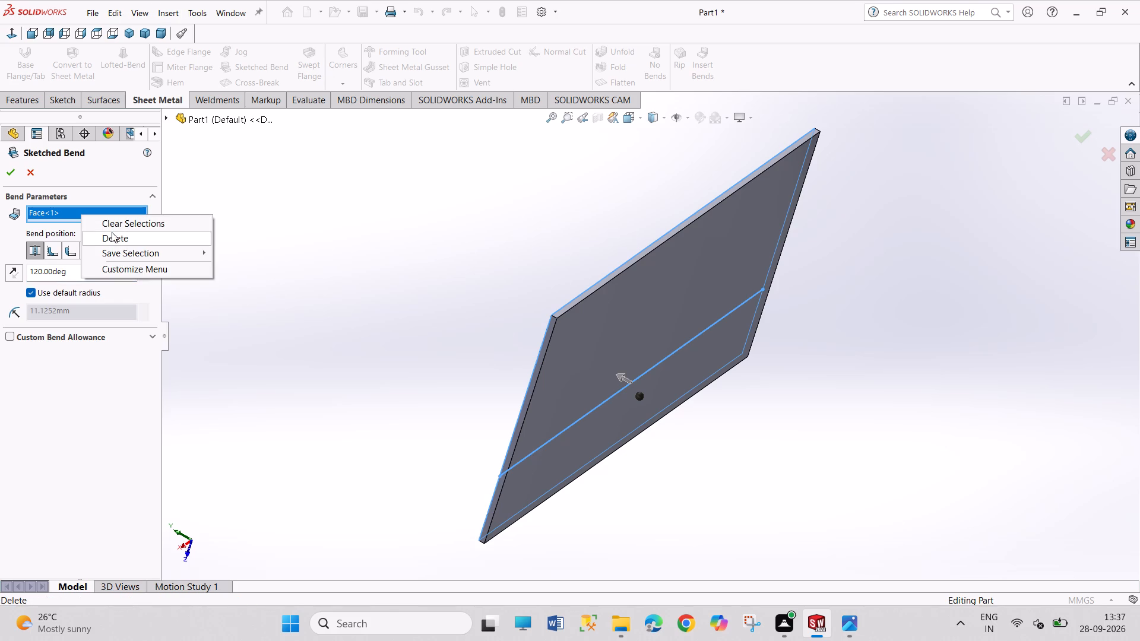
click(115, 226)
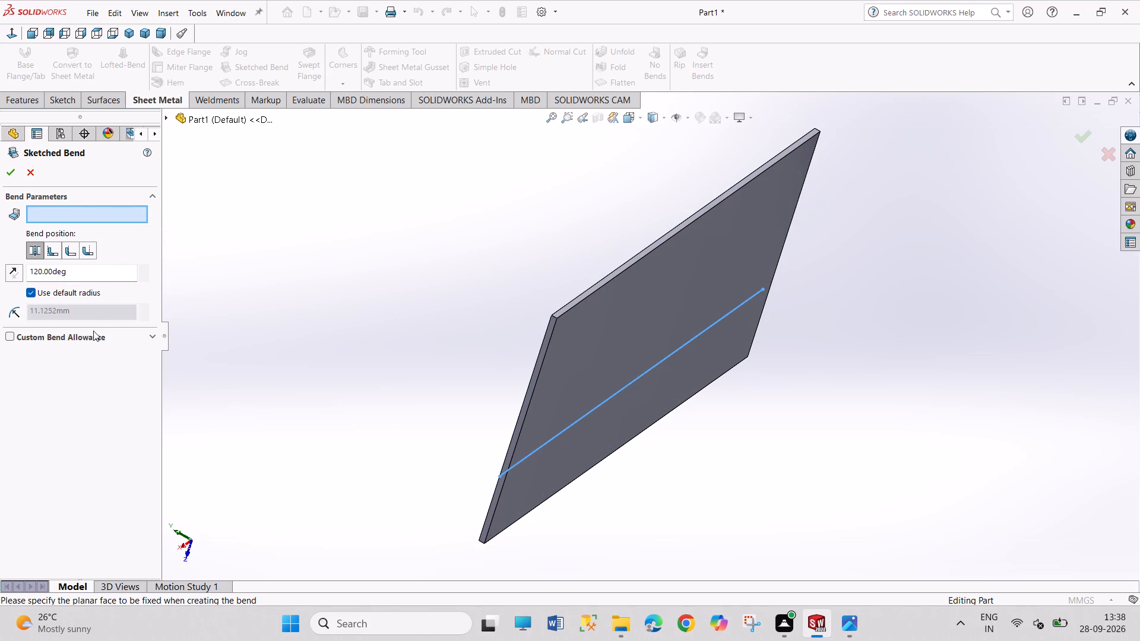
click(42, 293)
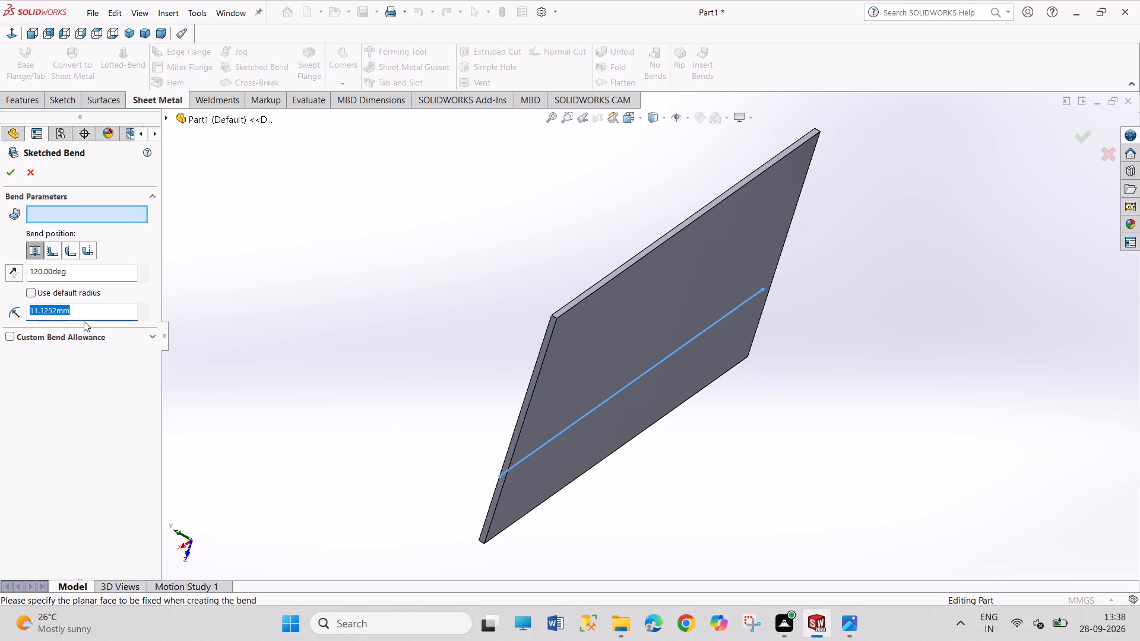
text(0.5)
key(Return)
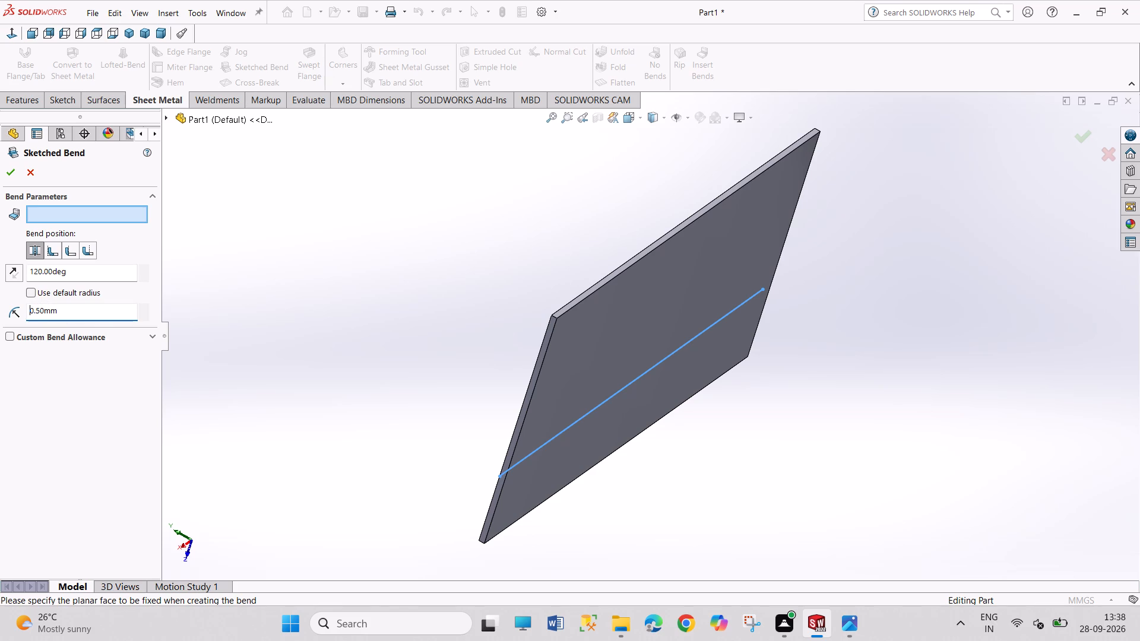
Choose the fixed side of the bend, trying the narrow front strip before settling on the larger rear portion of the top face.
click(97, 210)
click(574, 415)
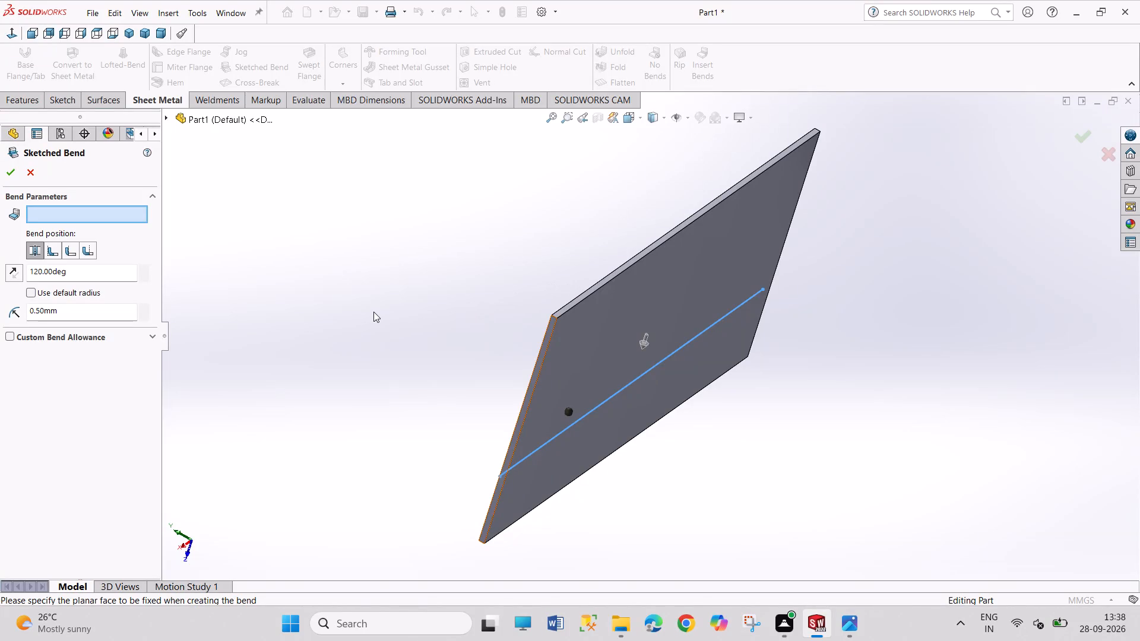
scroll(373, 312, up, 1)
middle_drag(373, 312, 487, 239)
click(591, 406)
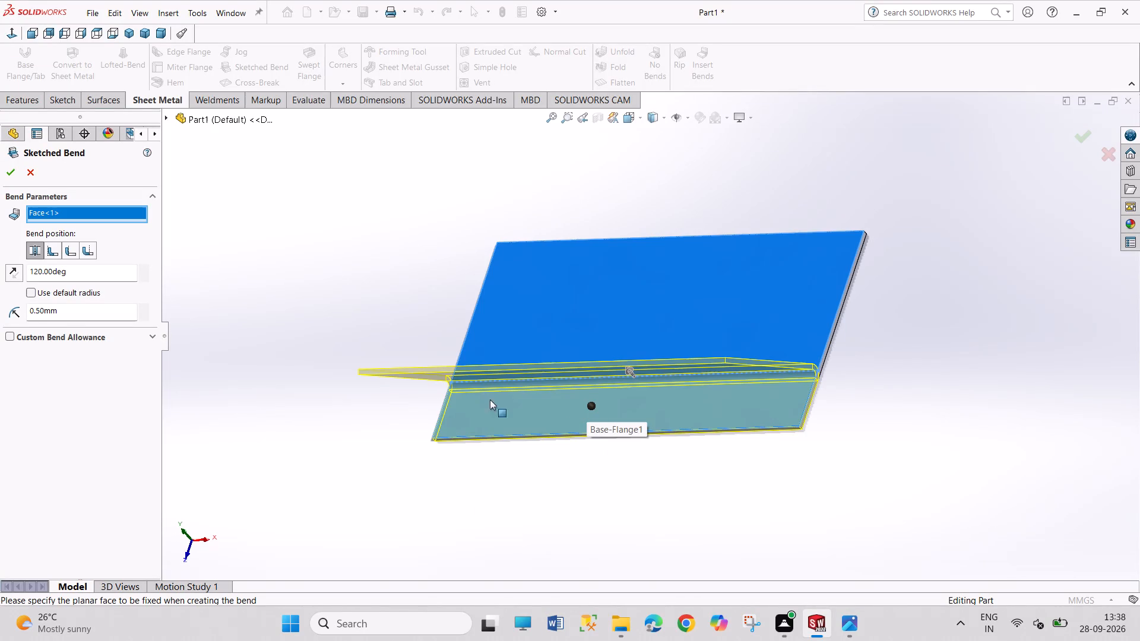
right_click(77, 208)
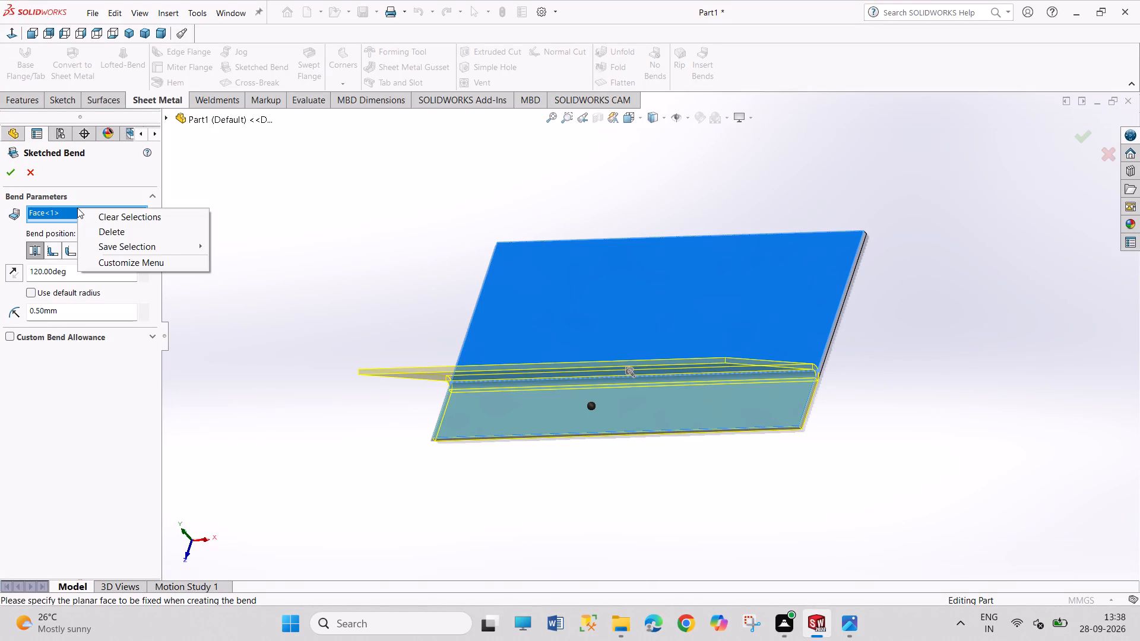
click(93, 218)
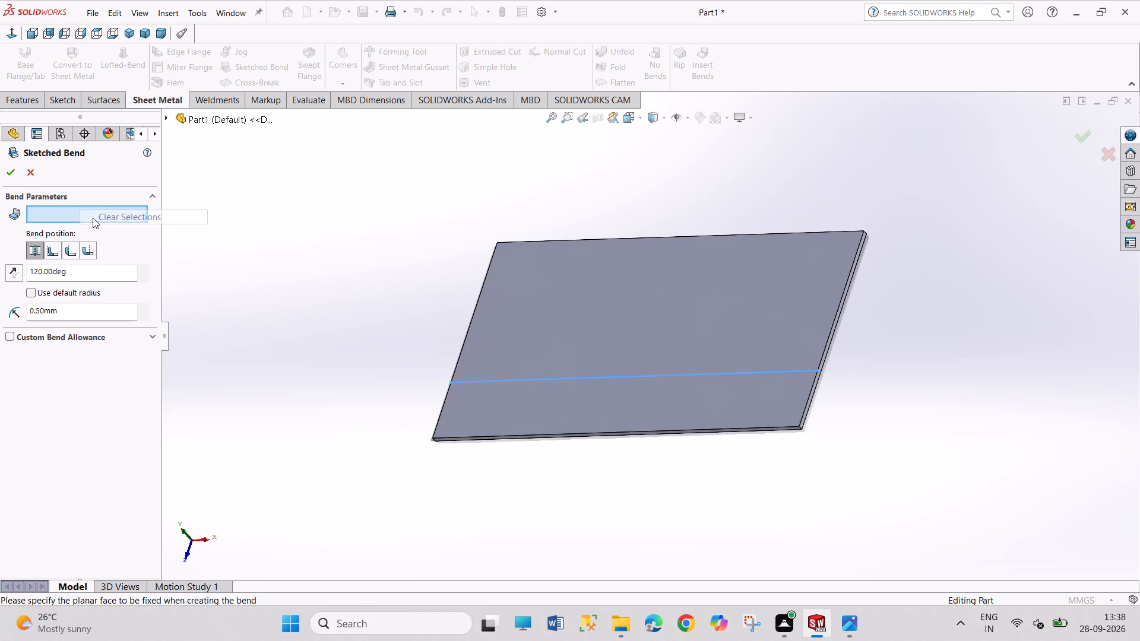
click(507, 418)
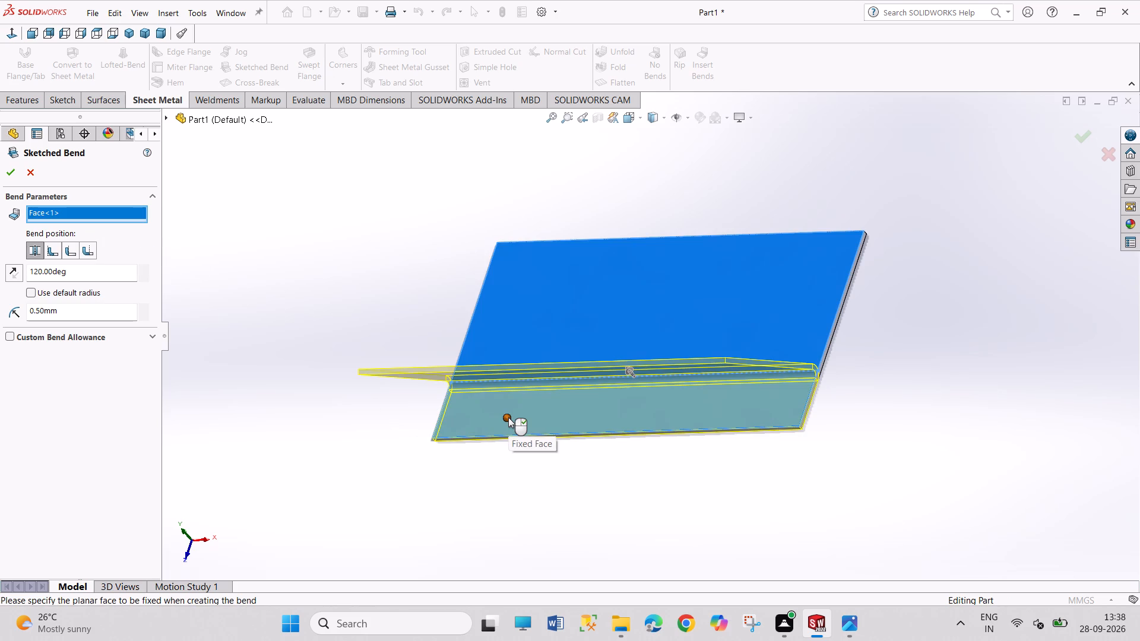
right_click(114, 214)
click(152, 221)
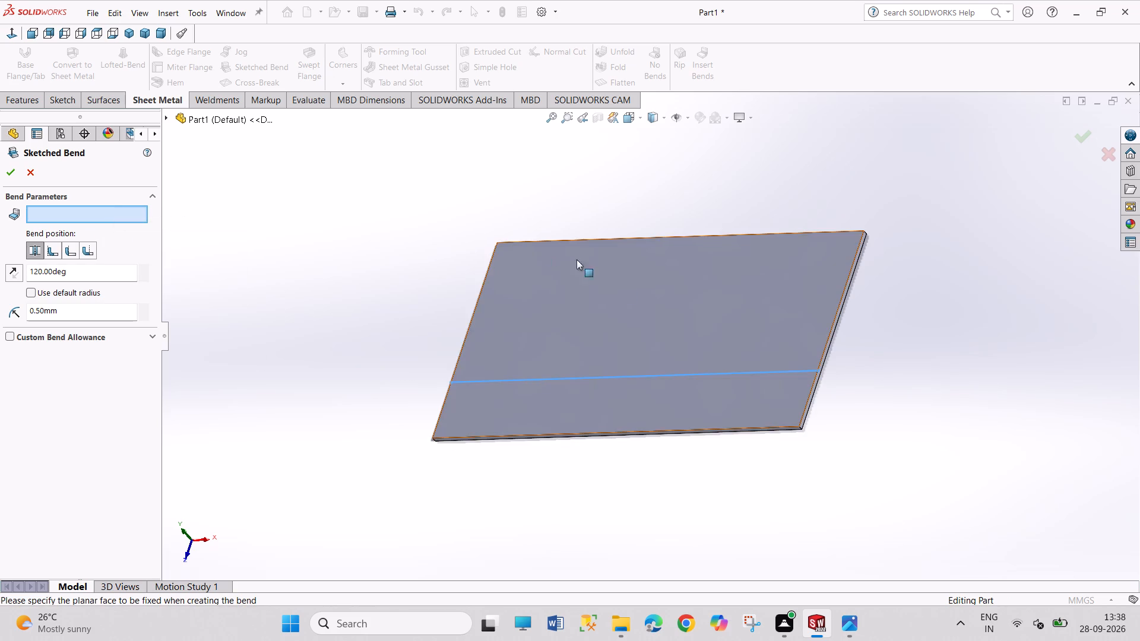
click(649, 300)
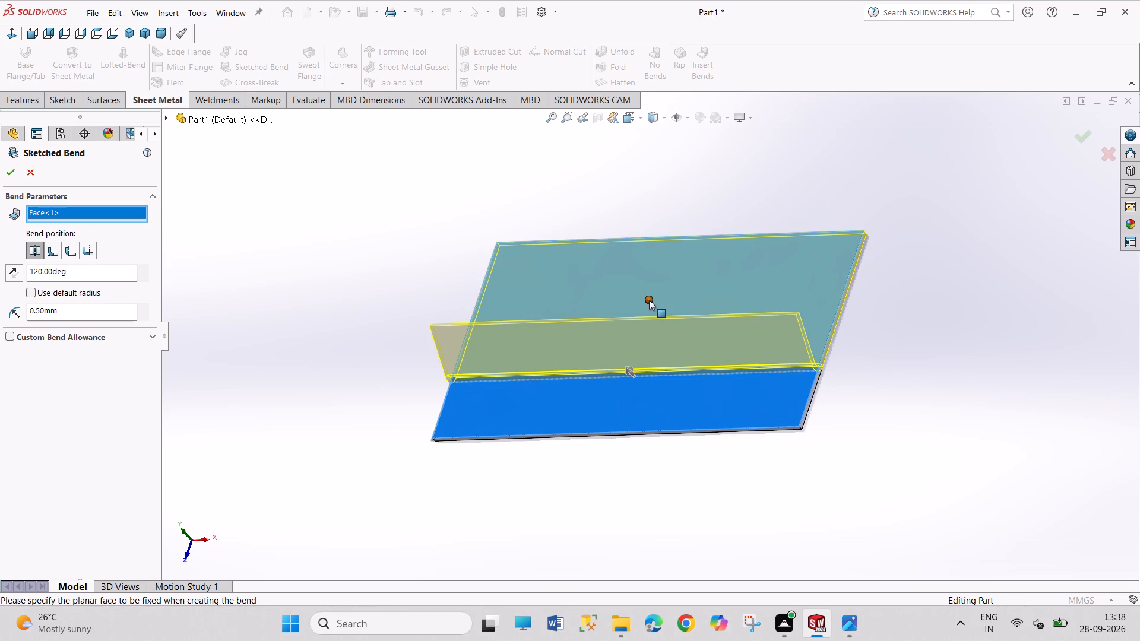
Set the bend angle to 30°, reverse its direction so the front strip folds downward, and create the bend.
double_click(90, 275)
text(30)
key(Return)
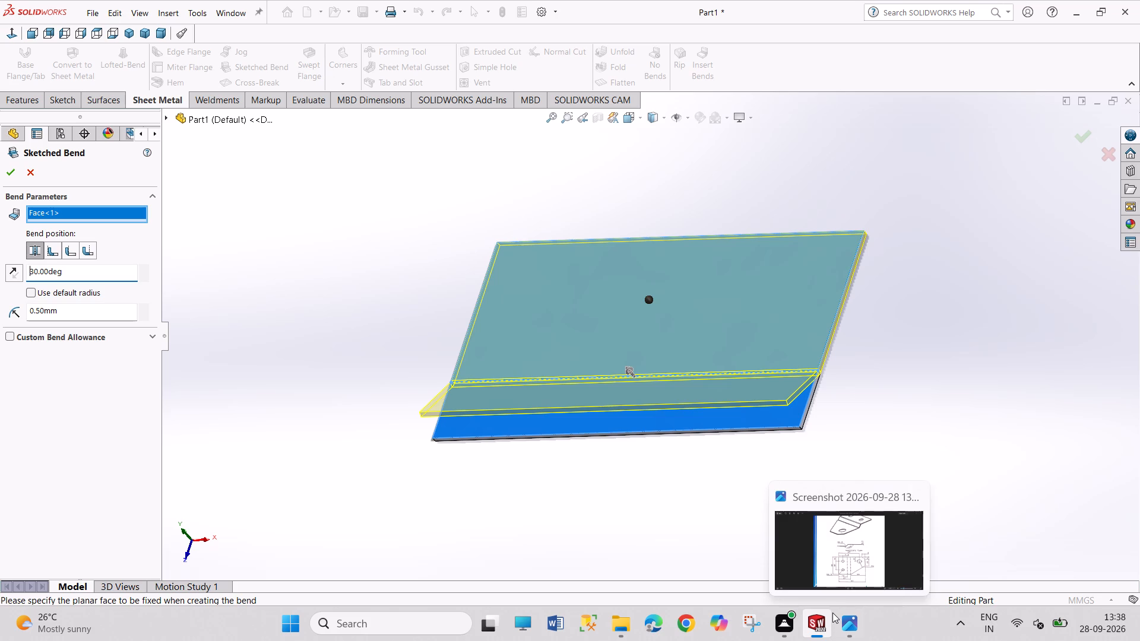
click(10, 272)
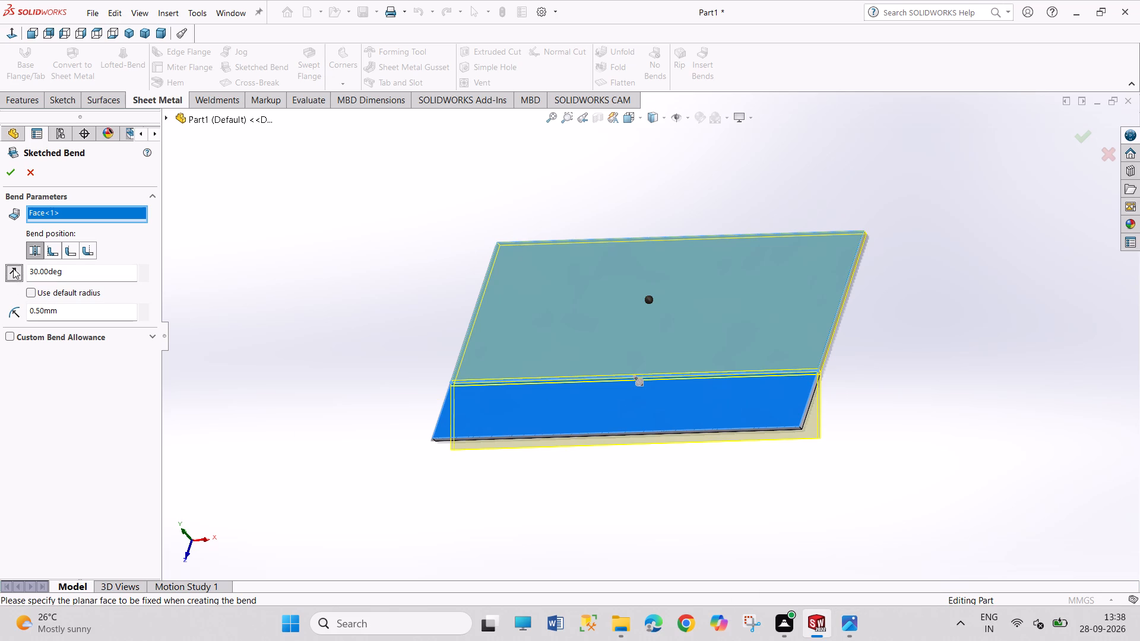
click(13, 268)
click(14, 268)
click(17, 274)
click(14, 170)
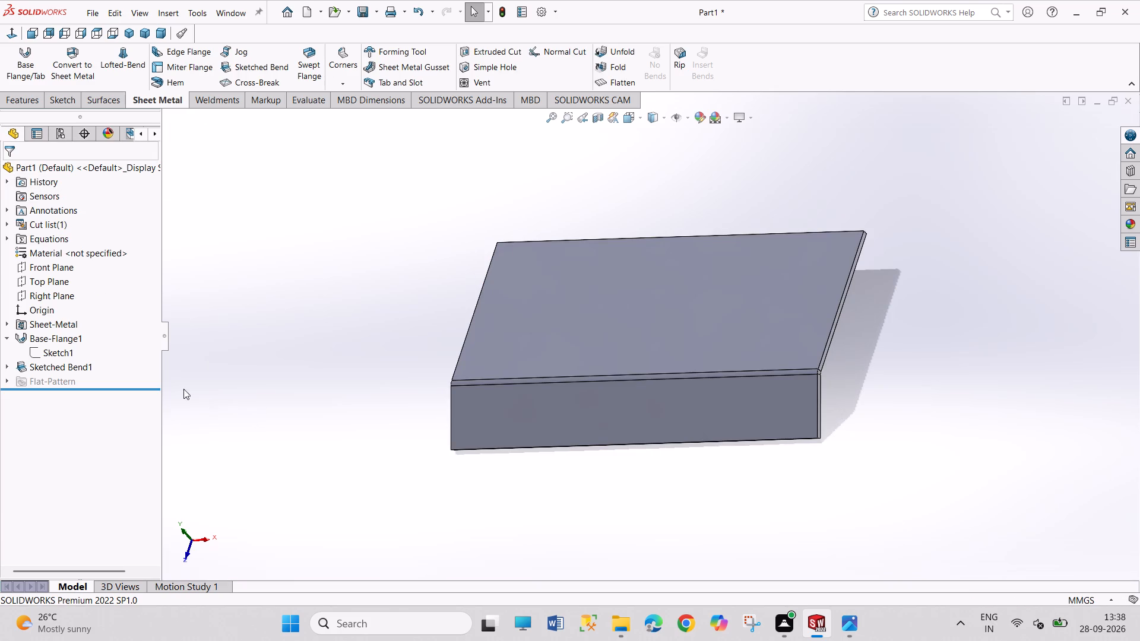
Examine the bent plate from several angles and check the base flange's sheet metal parameters.
scroll(852, 433, up, 4)
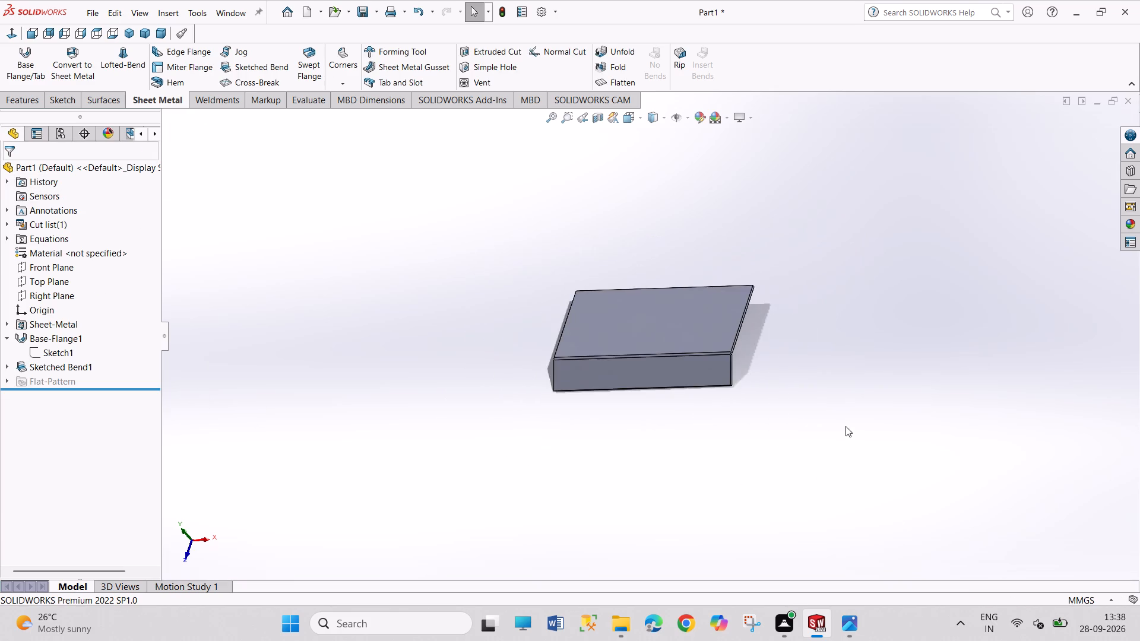
scroll(802, 405, down, 6)
middle_drag(689, 293, 607, 293)
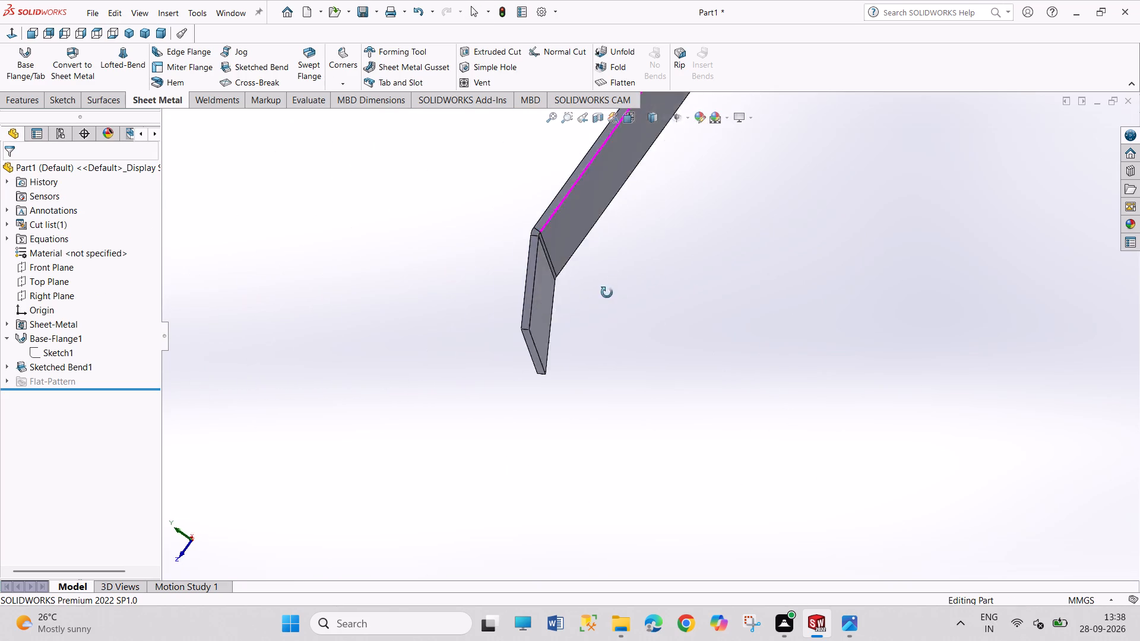
middle_drag(607, 293, 578, 393)
scroll(578, 393, up, 1)
scroll(652, 274, up, 6)
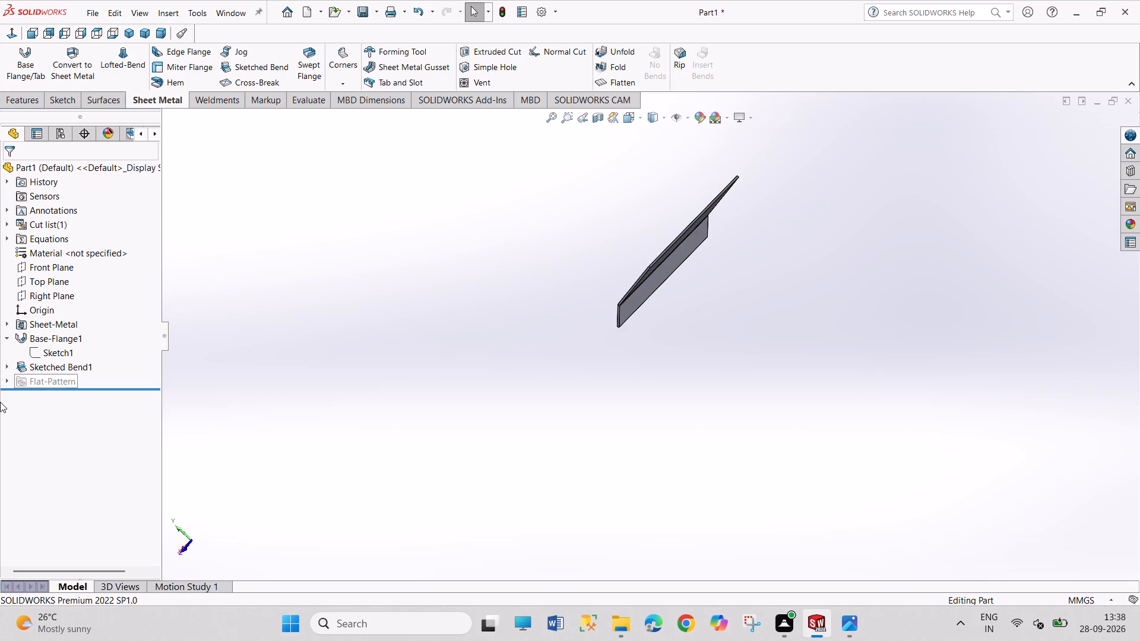
click(39, 338)
click(49, 303)
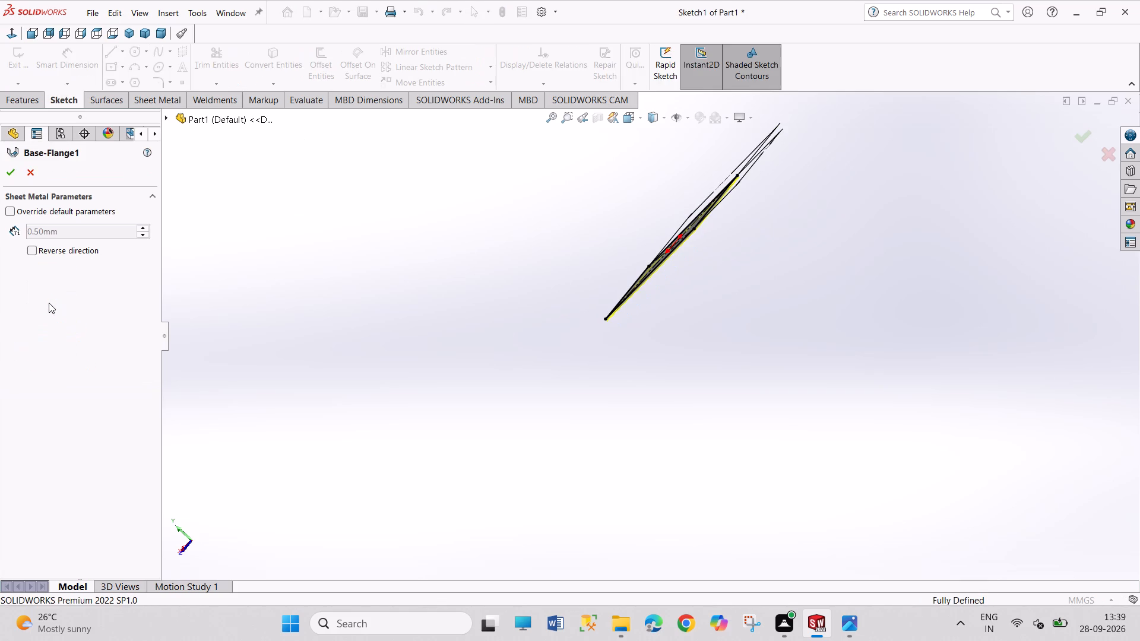
click(9, 176)
drag(537, 360, 651, 482)
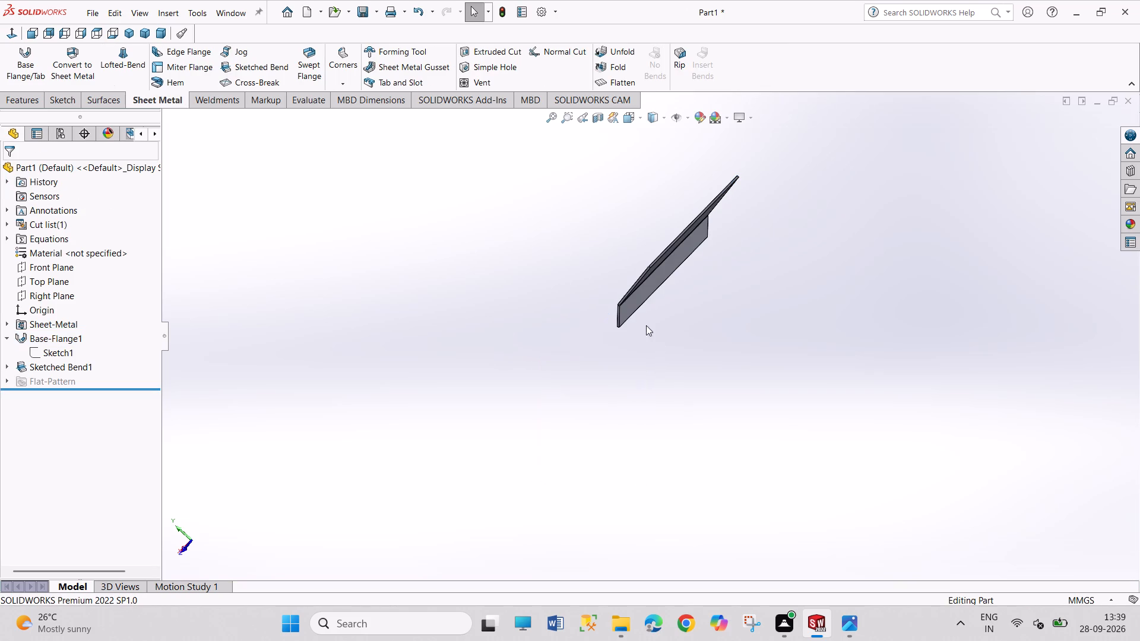
middle_drag(605, 256, 718, 231)
scroll(768, 332, up, 1)
scroll(727, 308, down, 4)
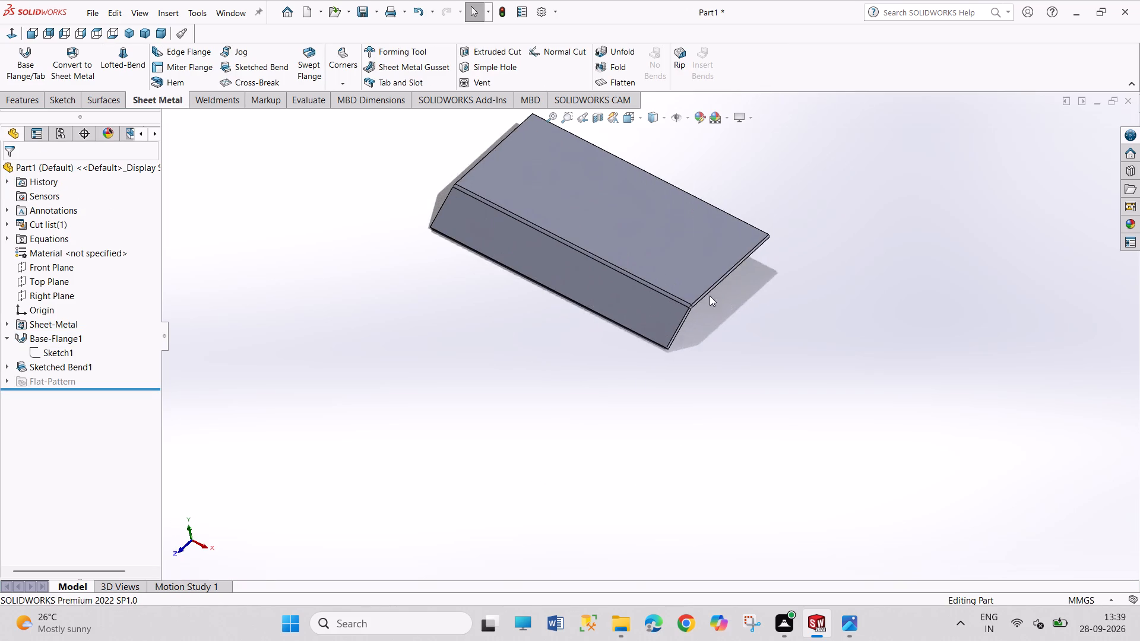
scroll(683, 300, down, 1)
scroll(581, 215, up, 3)
scroll(564, 199, down, 3)
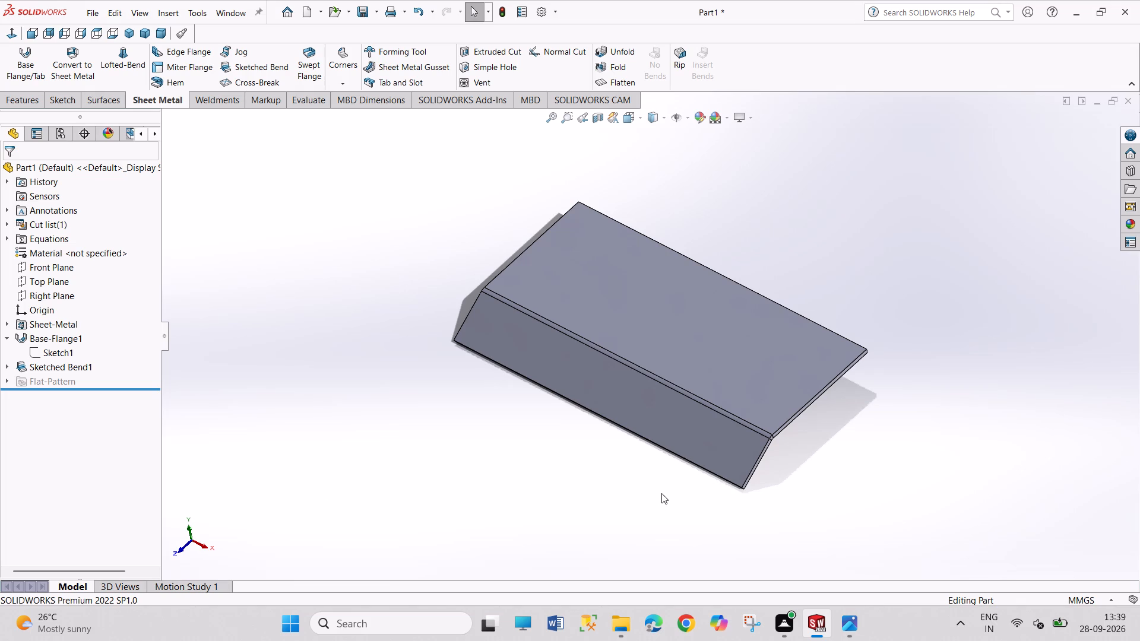
Open a new sketch on the face of the folded front strip.
click(734, 479)
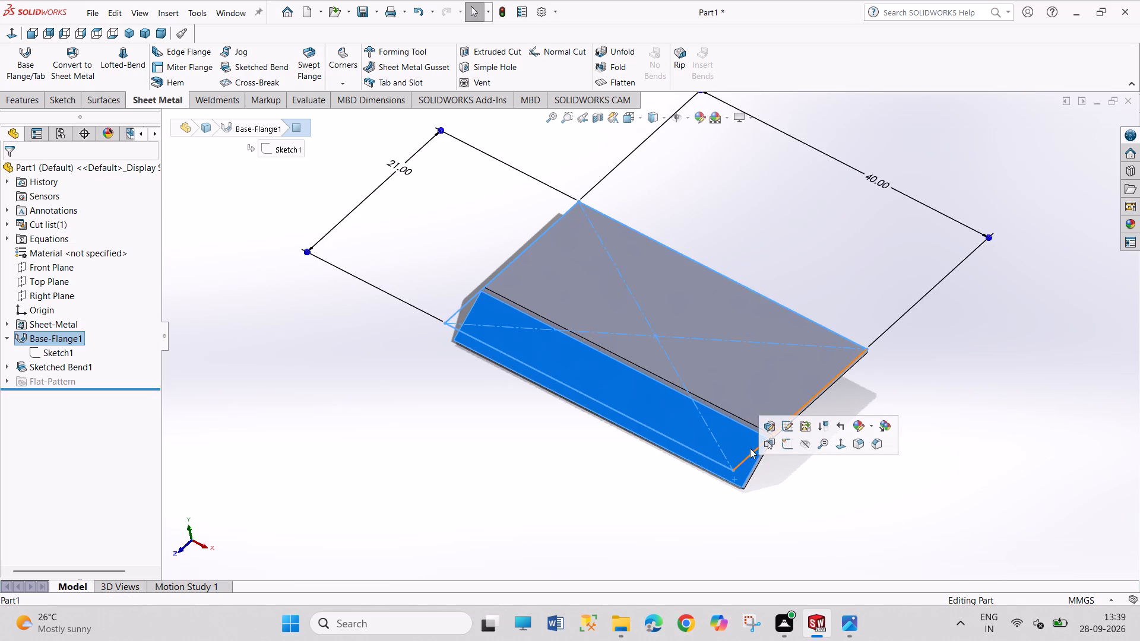
click(790, 446)
drag(705, 516, 765, 548)
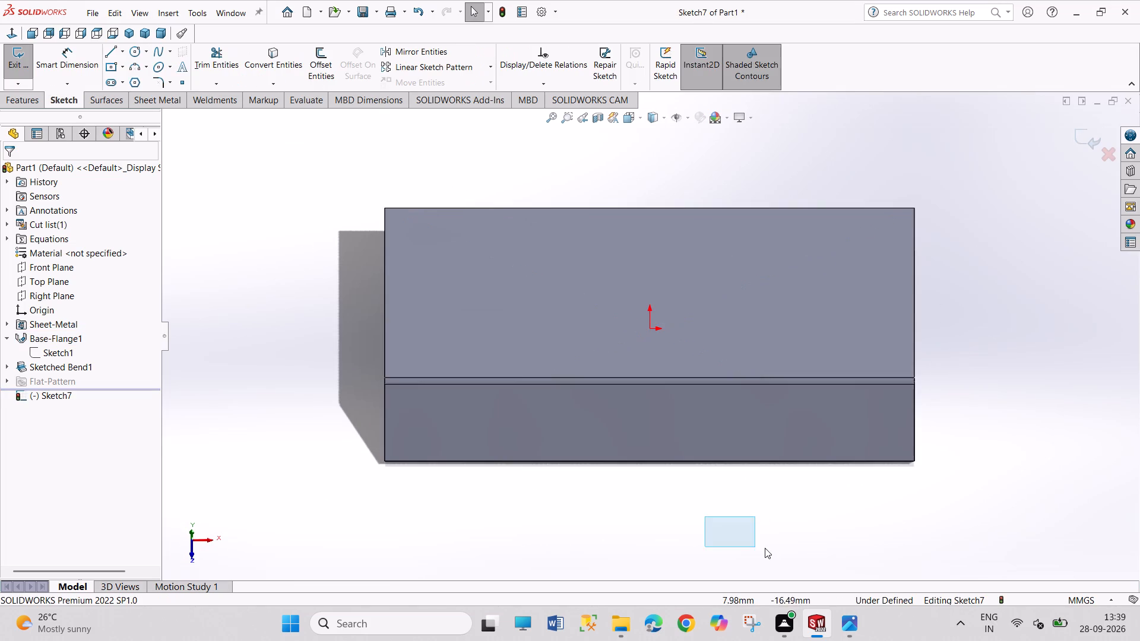
drag(765, 548, 769, 548)
scroll(774, 536, up, 3)
scroll(734, 479, down, 2)
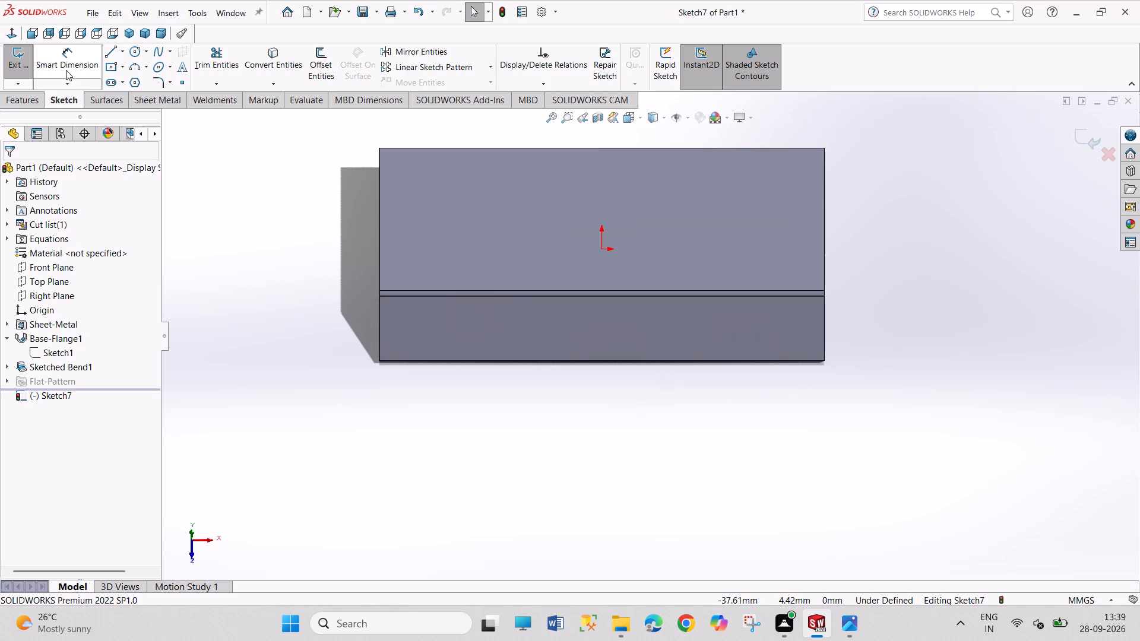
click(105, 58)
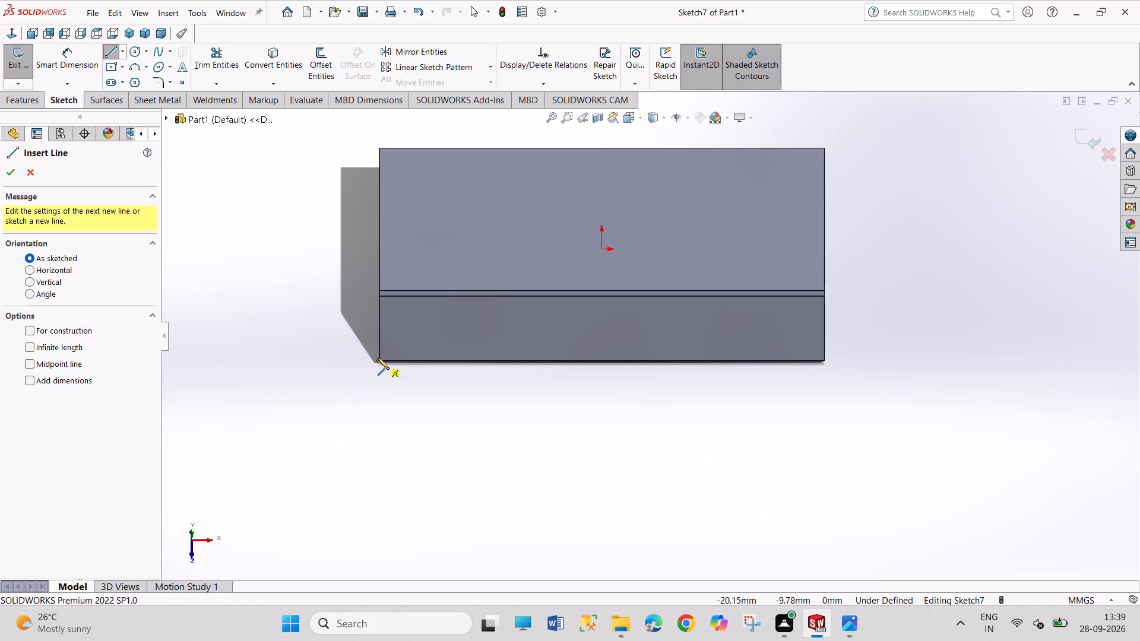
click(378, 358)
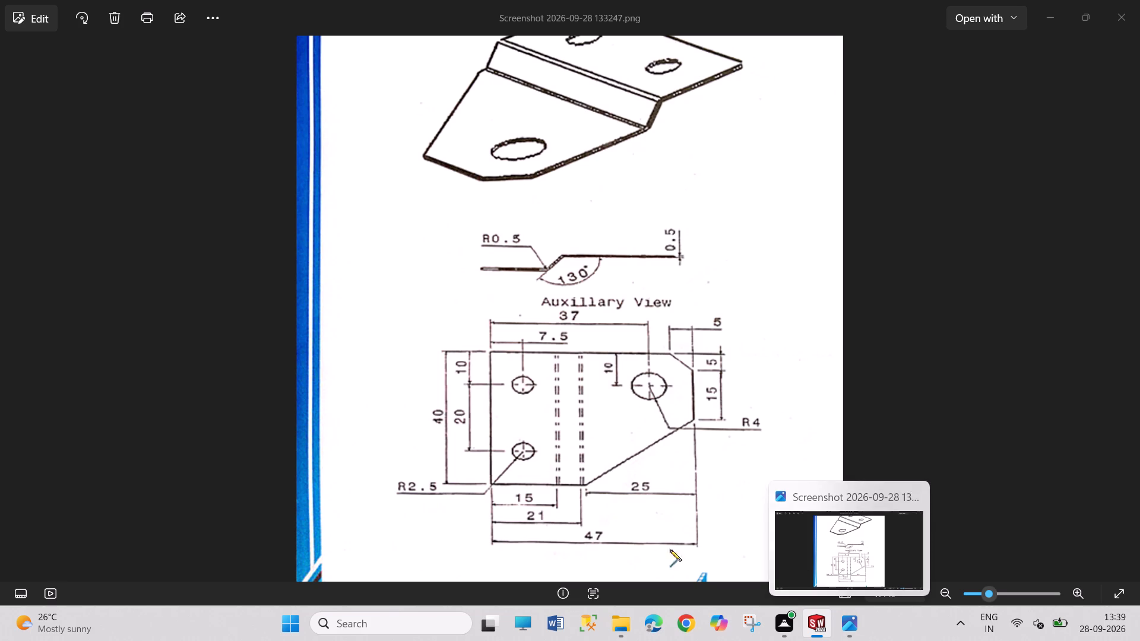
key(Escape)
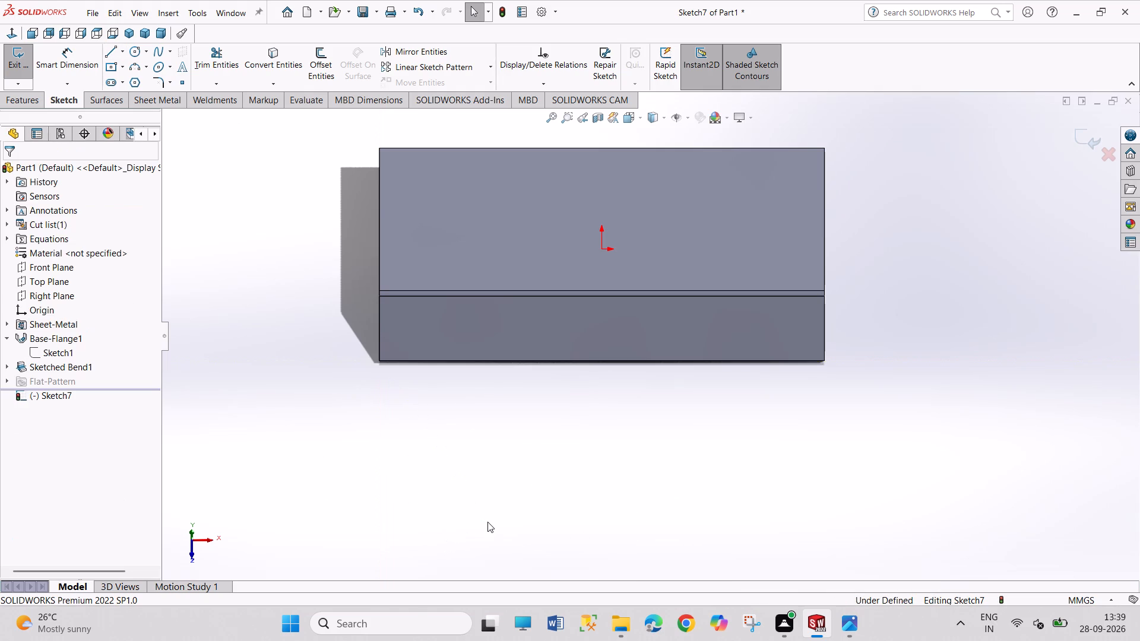
Sketch the tab outline from the strip's outer edge: about 14.7 mm side, short corner diagonal, about 11.7 mm end edge, long diagonal to the opposite corner.
right_drag(759, 501, 669, 499)
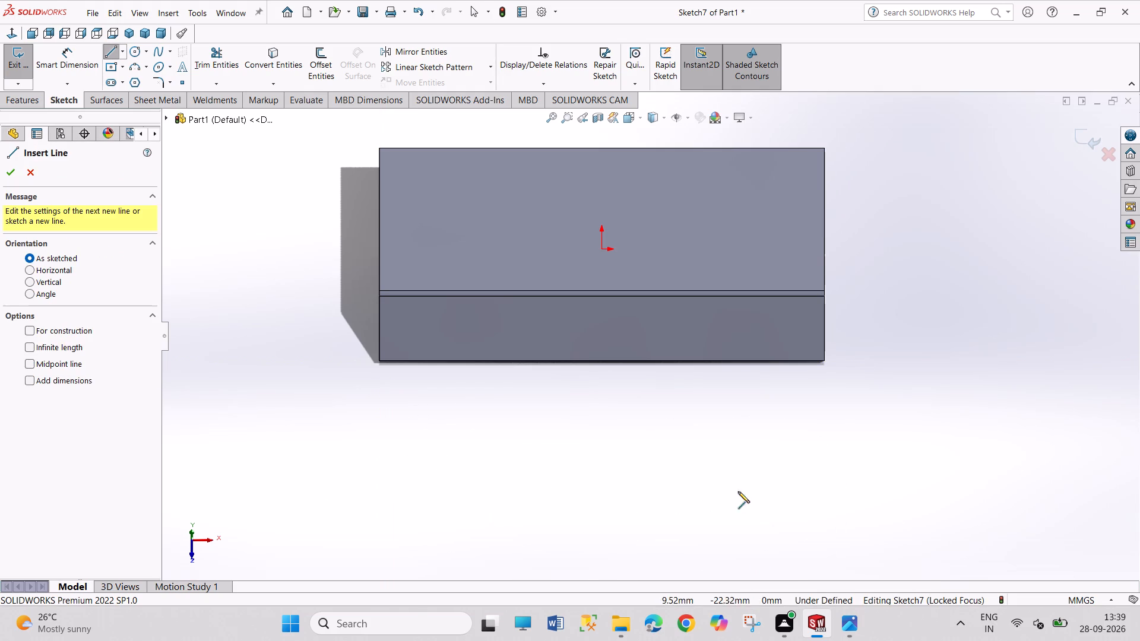
click(823, 361)
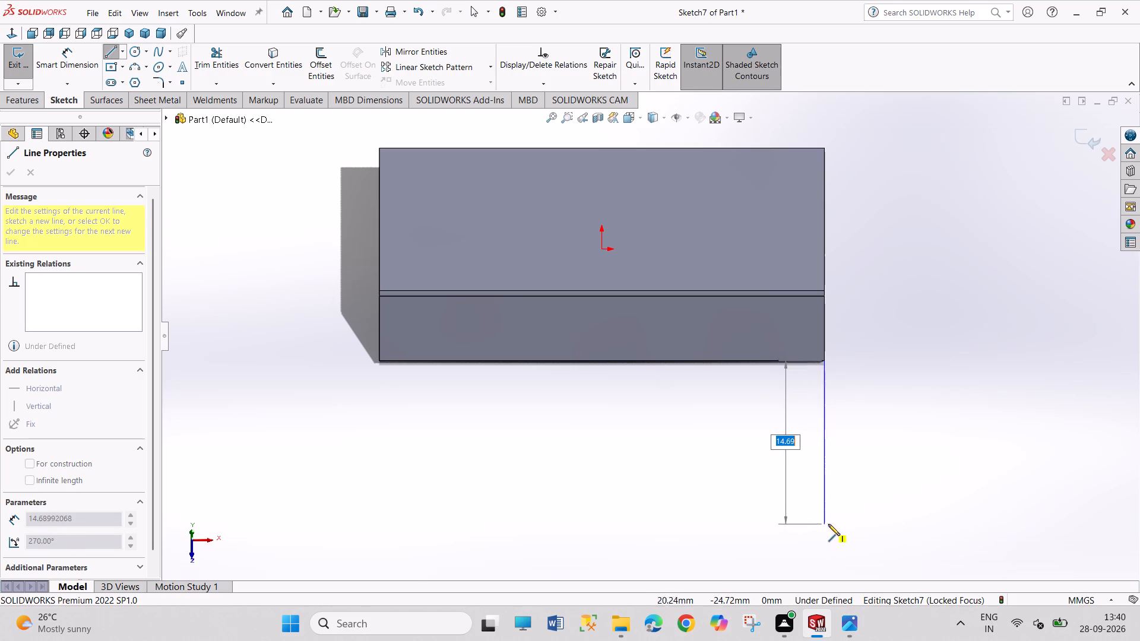
click(825, 525)
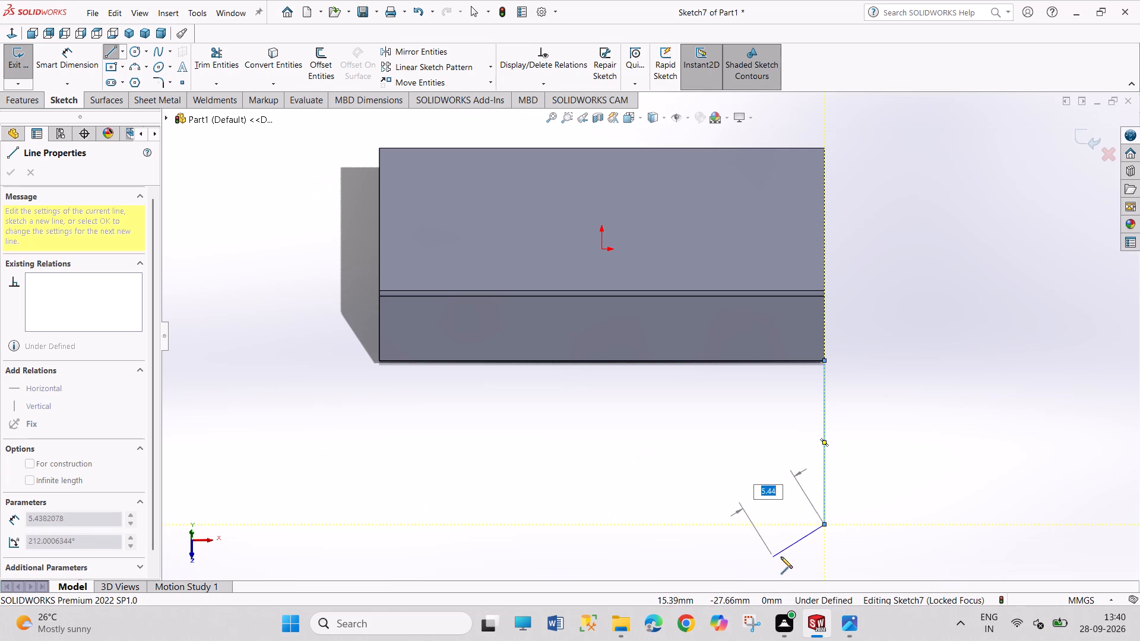
click(784, 557)
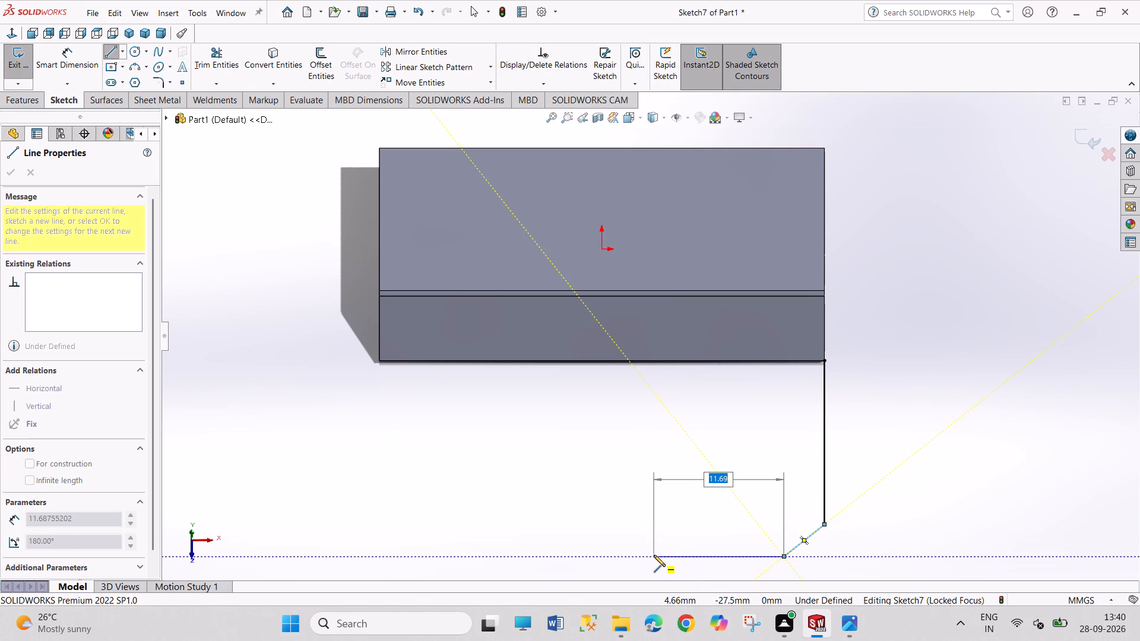
click(654, 555)
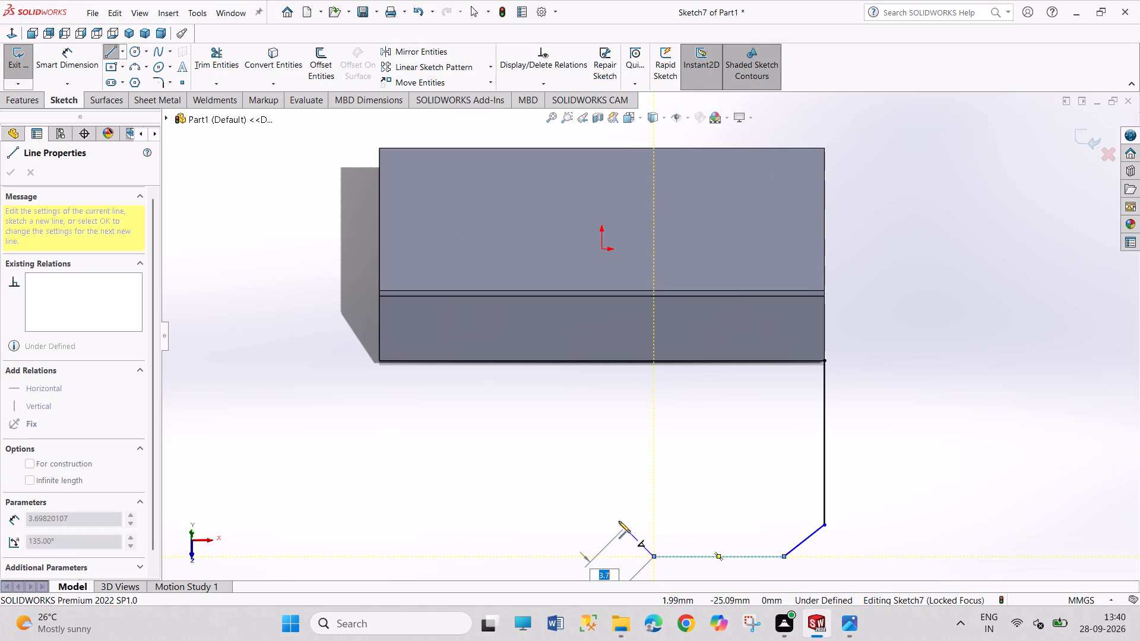
click(379, 363)
right_click(315, 334)
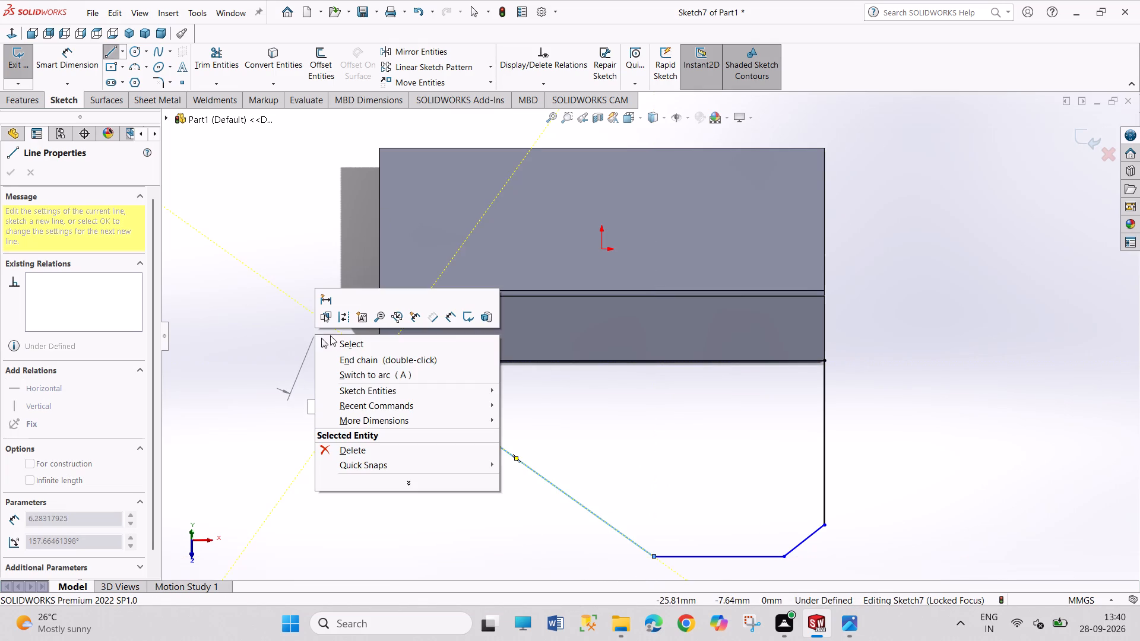
click(343, 340)
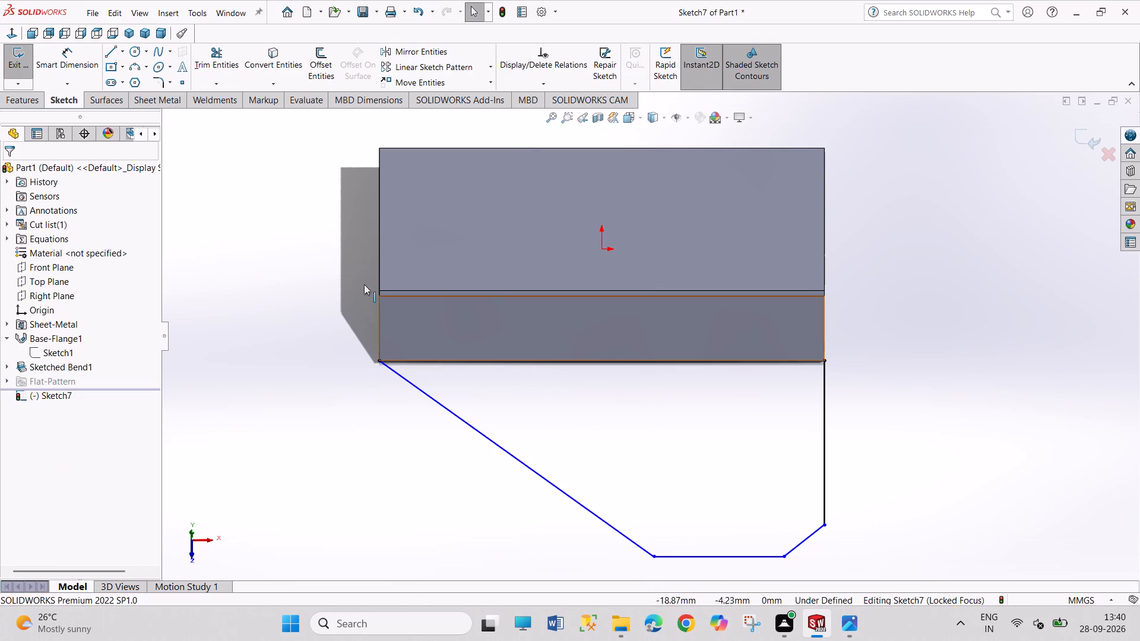
Close the tab profile with a 40 mm line along the folded strip's outer edge.
click(114, 49)
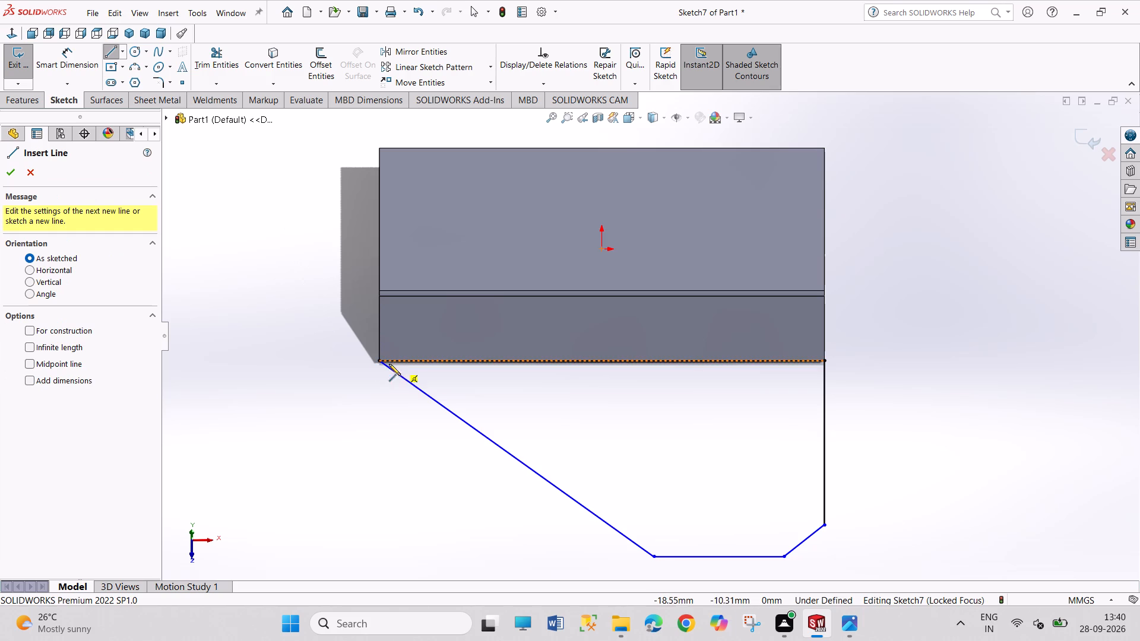
click(381, 360)
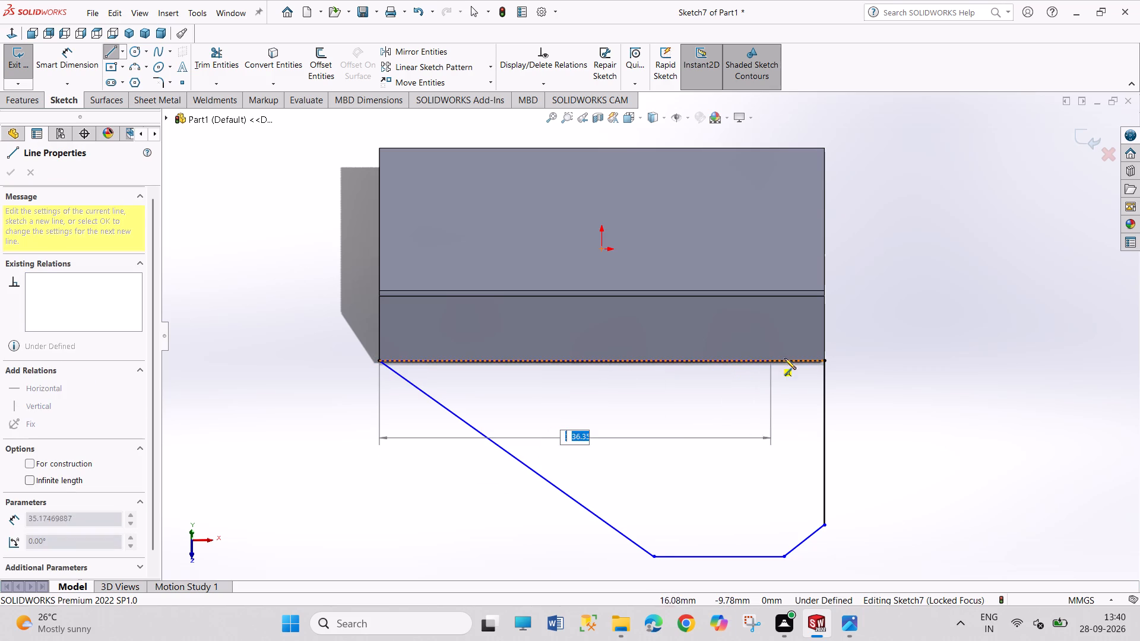
click(823, 360)
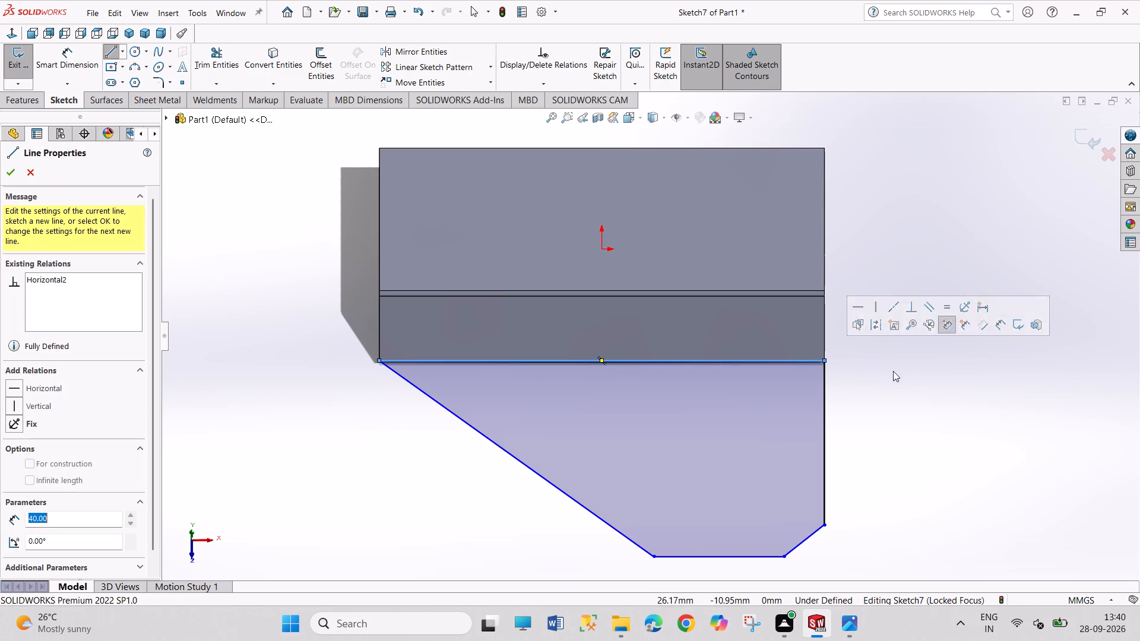
right_drag(893, 371, 900, 361)
right_click(921, 372)
click(938, 379)
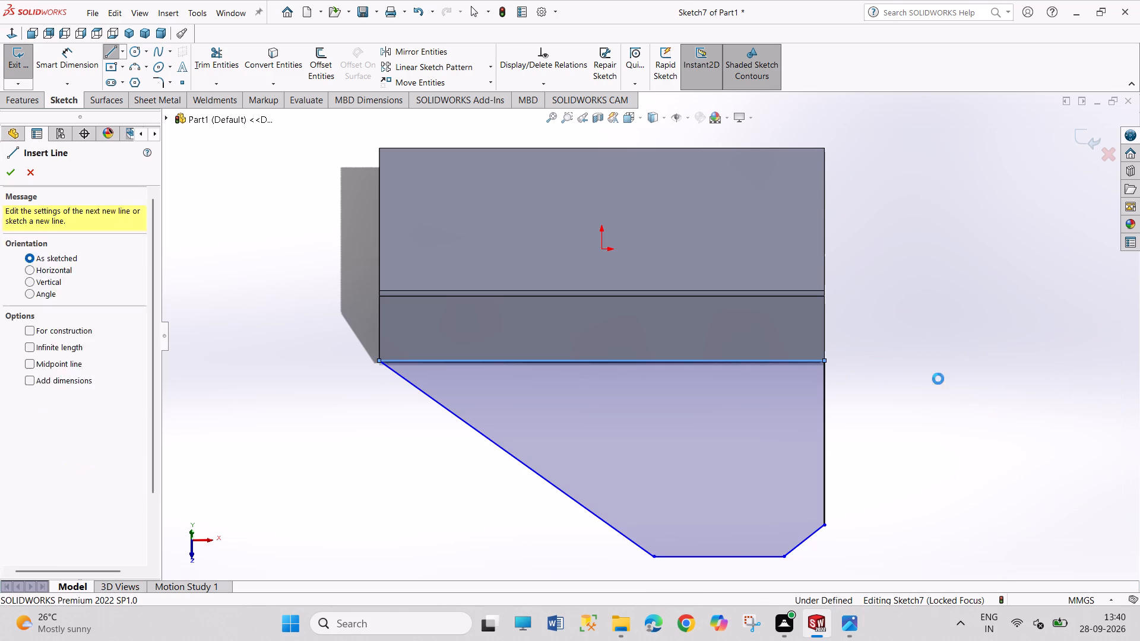
Dimension the distance from the plate's rear edge to the profile's end line as 47 mm.
scroll(877, 439, up, 2)
scroll(851, 450, down, 1)
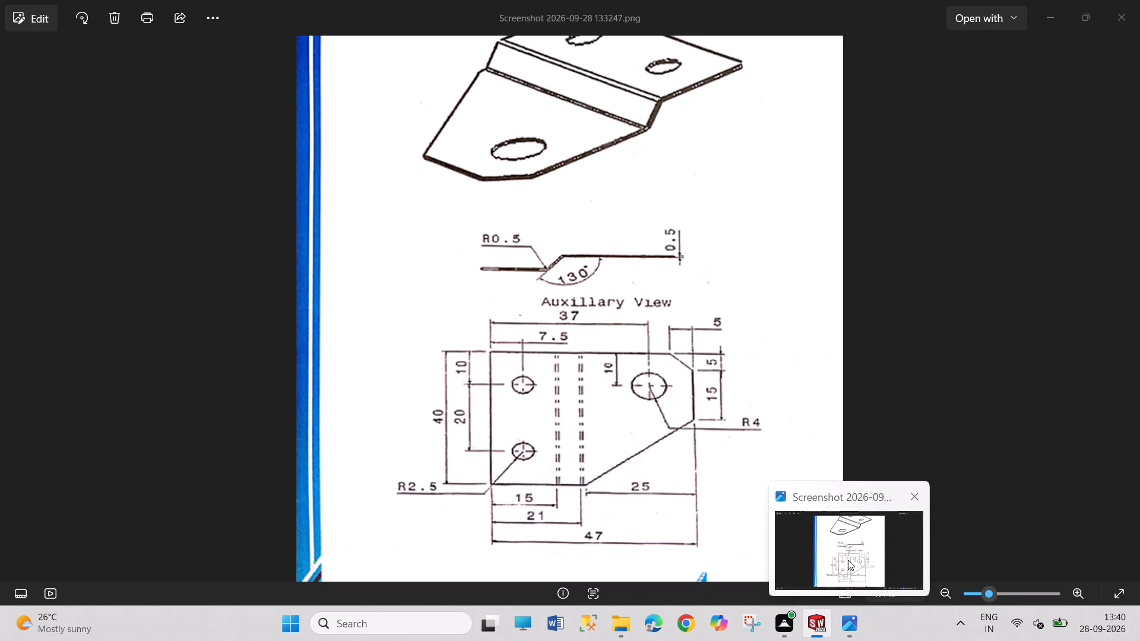
right_drag(851, 386, 815, 250)
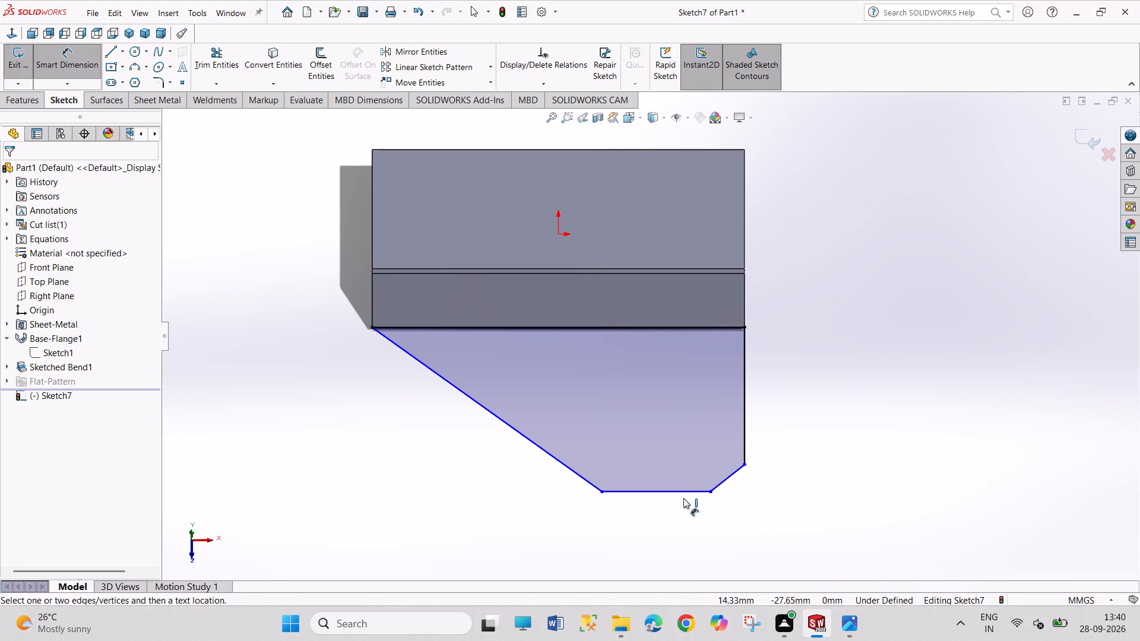
drag(675, 492, 676, 483)
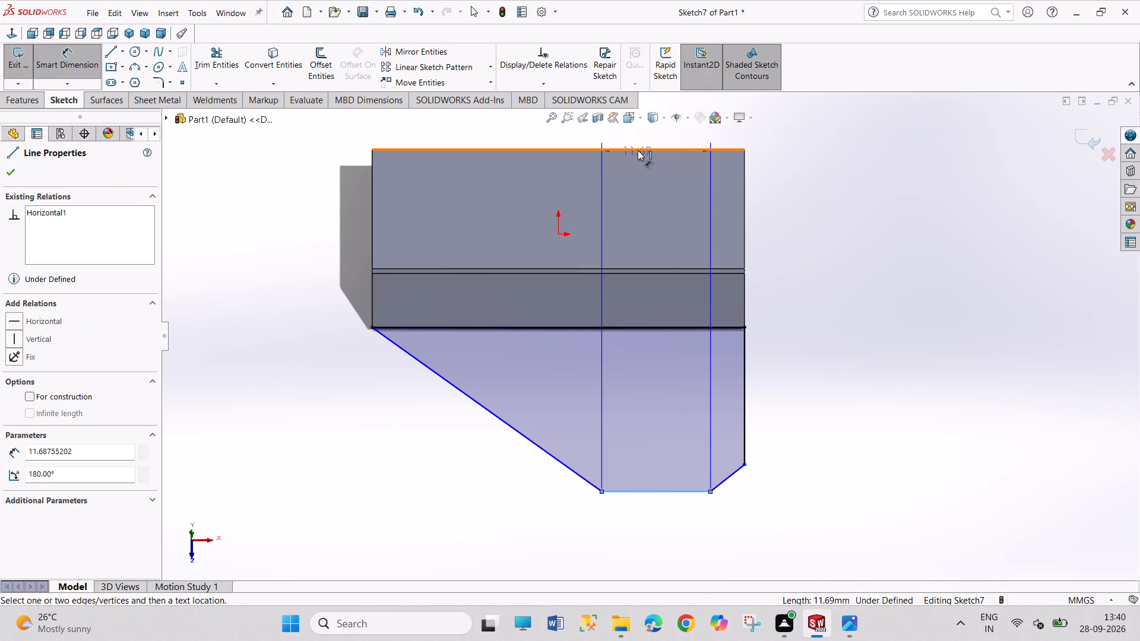
click(638, 150)
click(899, 294)
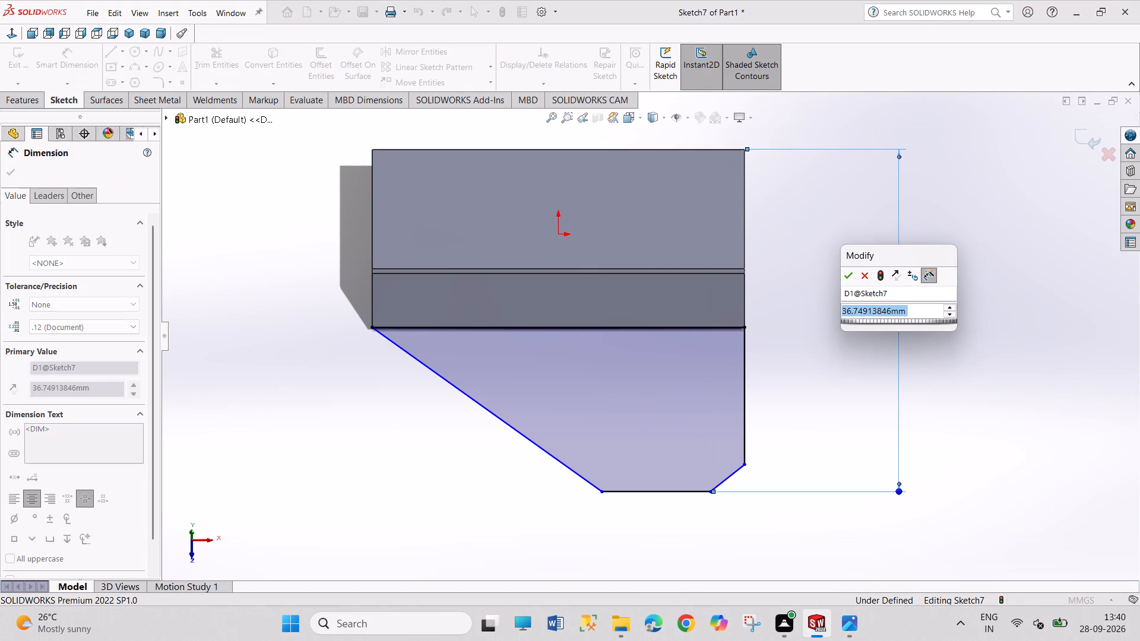
key(7)
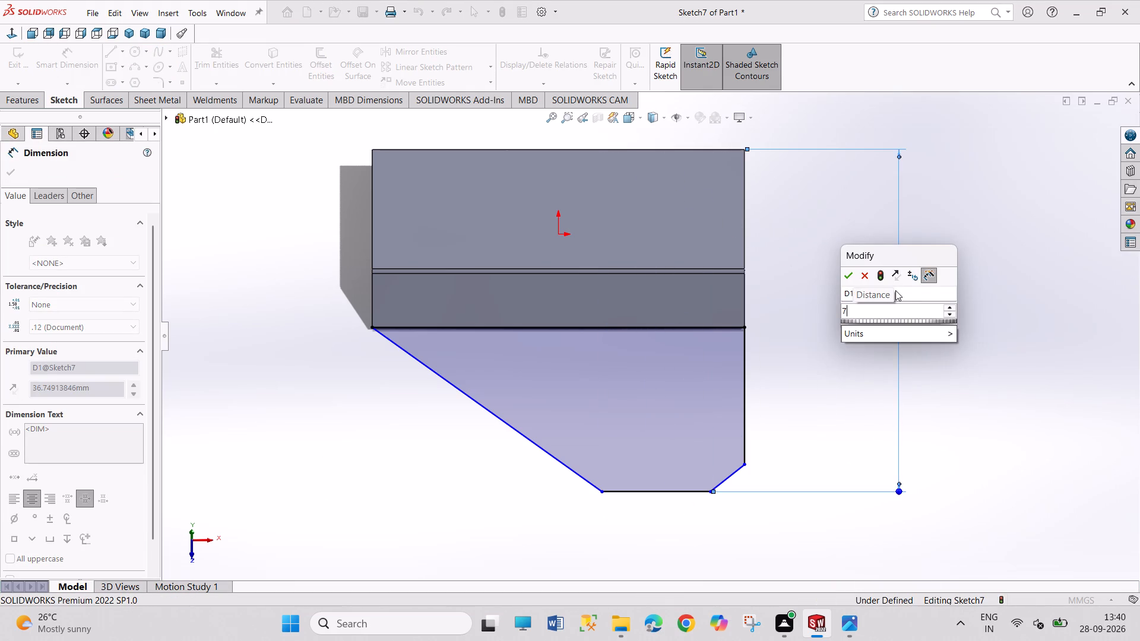
key(Left)
key(4)
key(Return)
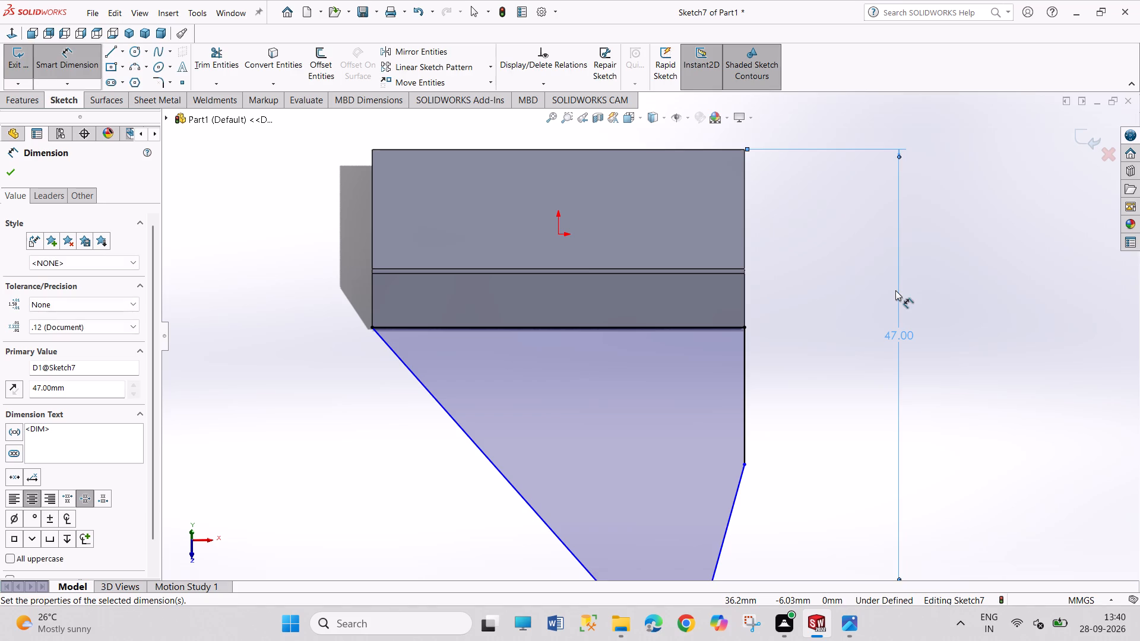
Dimension the short corner diagonal as 5 mm along the end edge and 5 mm along the straight side.
scroll(839, 389, up, 2)
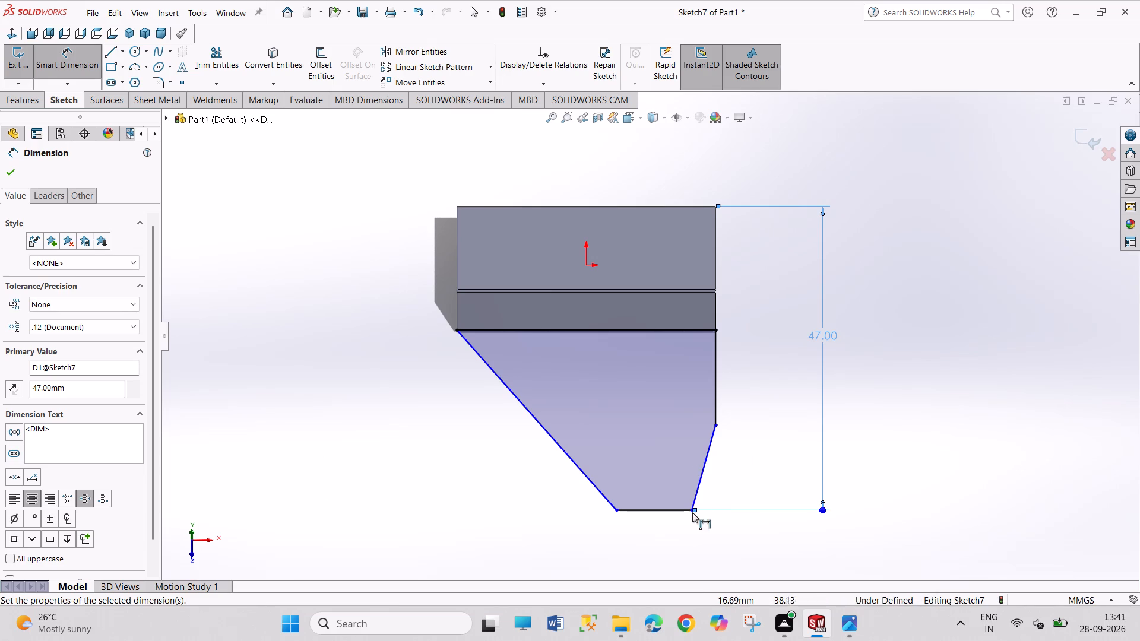
click(689, 512)
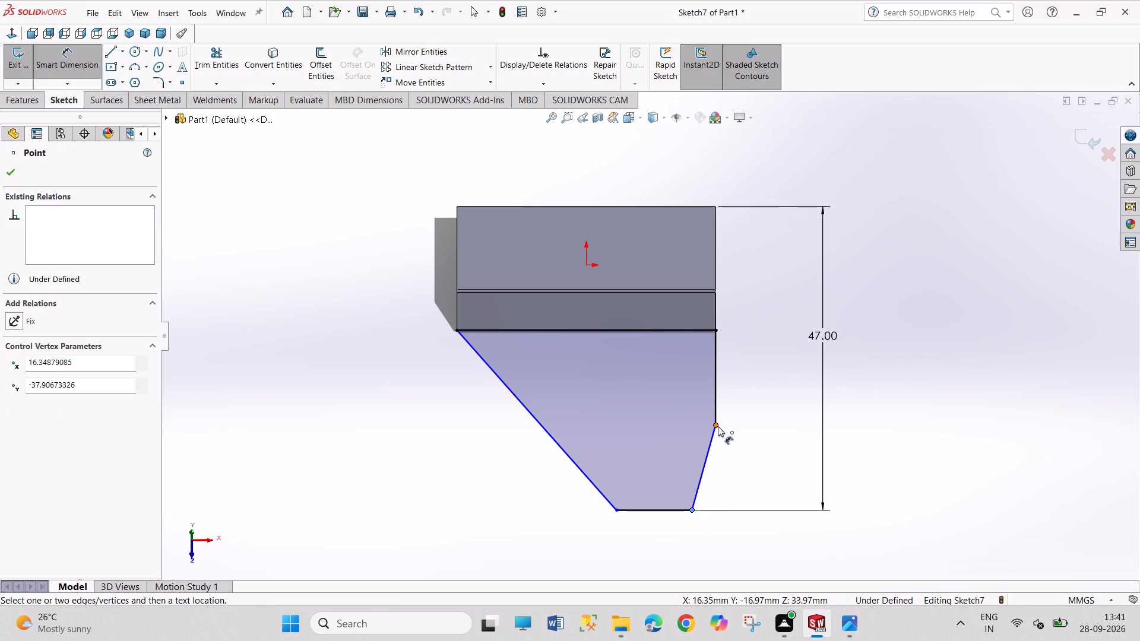
click(718, 426)
click(705, 548)
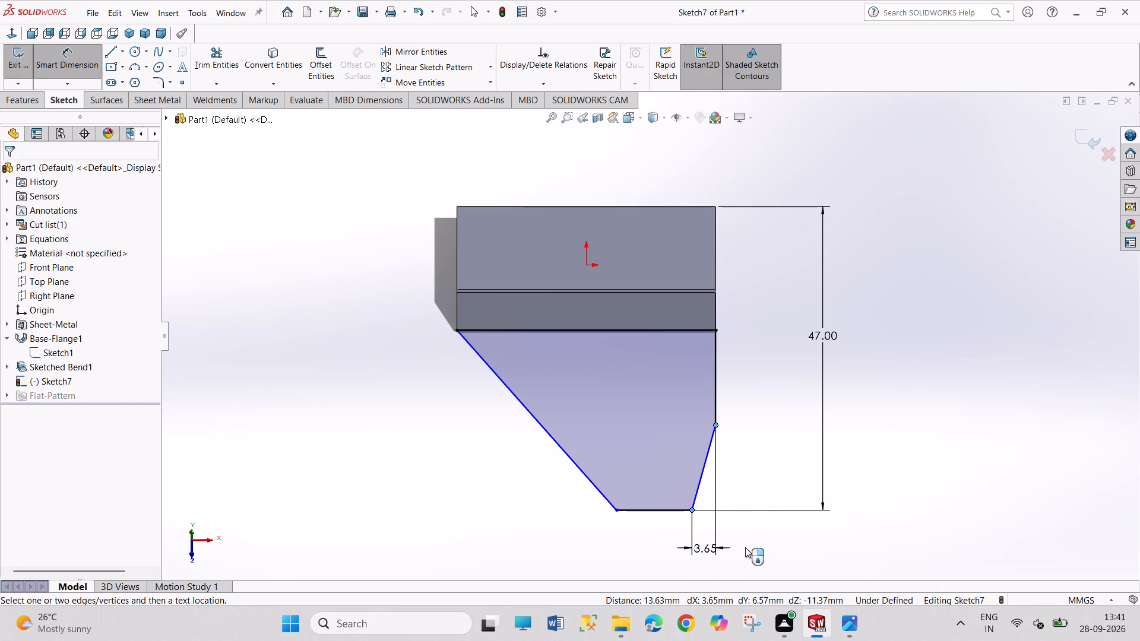
key(5)
key(Return)
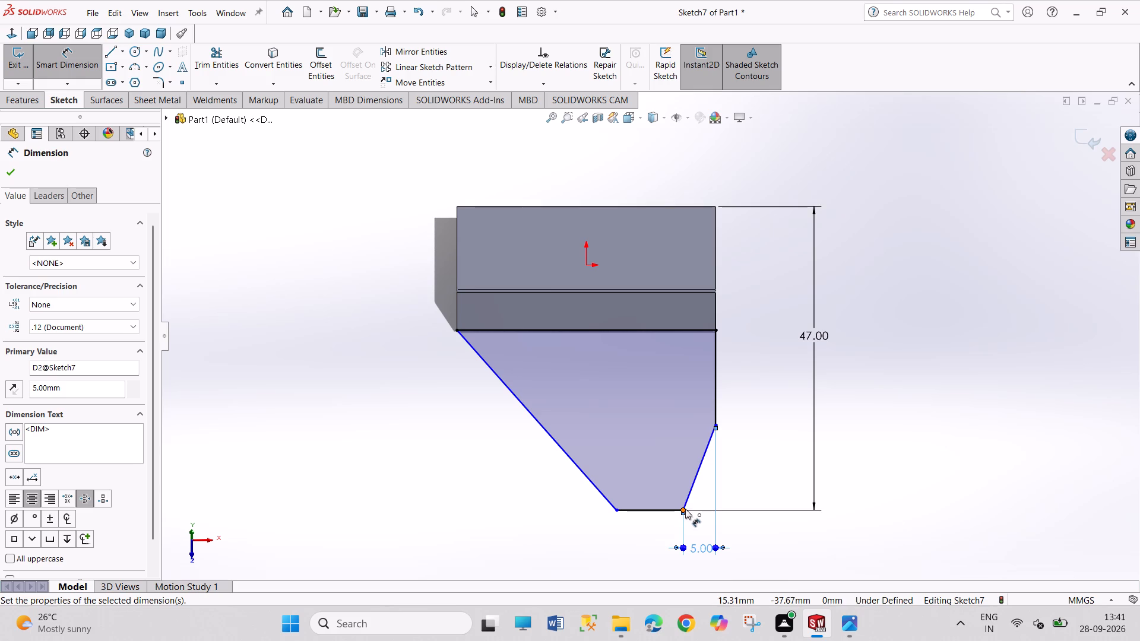
drag(685, 509, 692, 507)
click(717, 425)
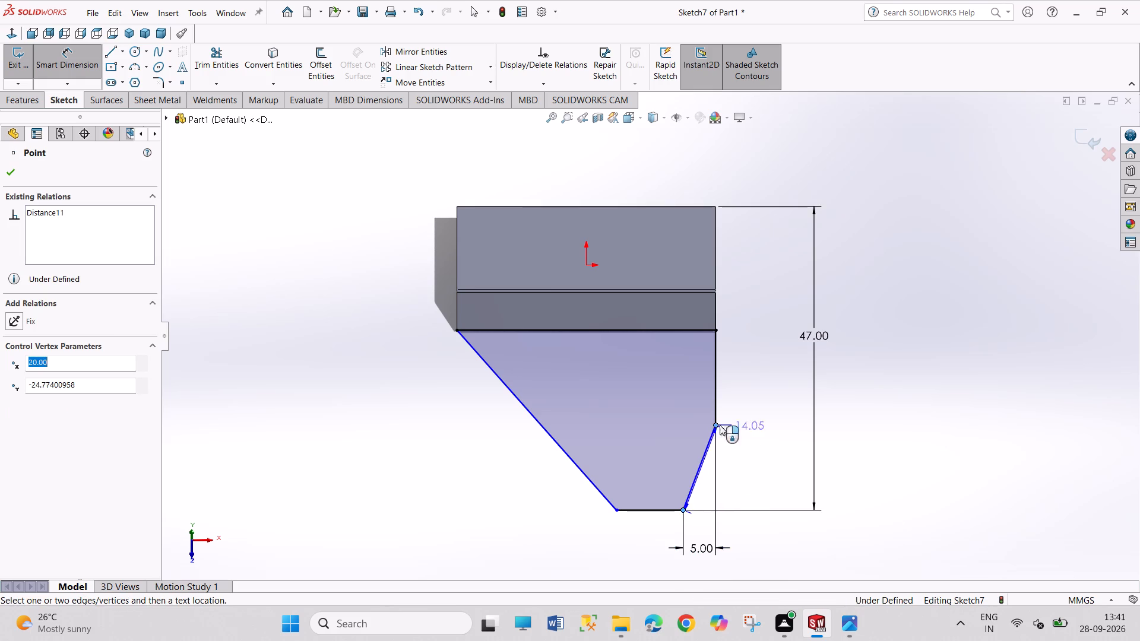
click(758, 480)
key(5)
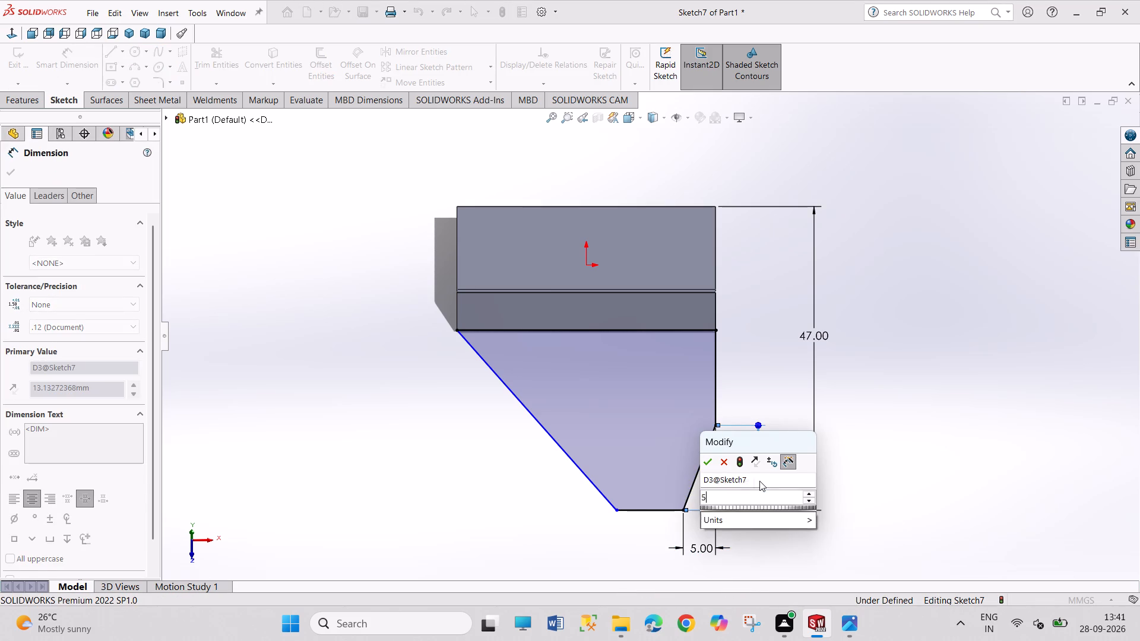
key(Return)
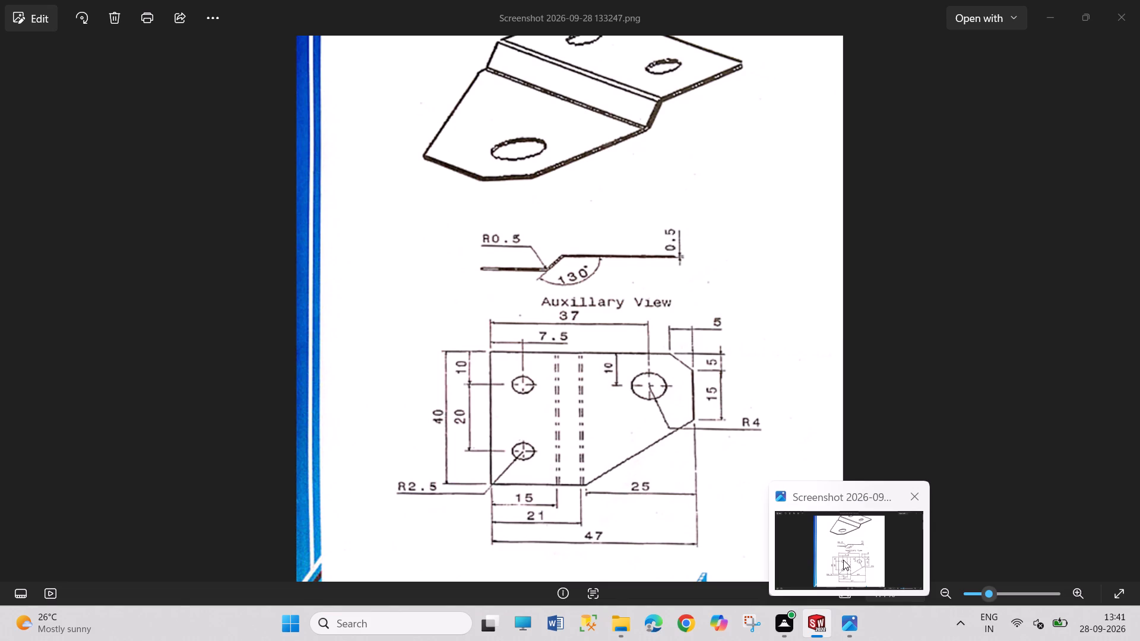
Dimension the profile's end edge as 15 mm and finish the sketch.
click(636, 511)
click(562, 548)
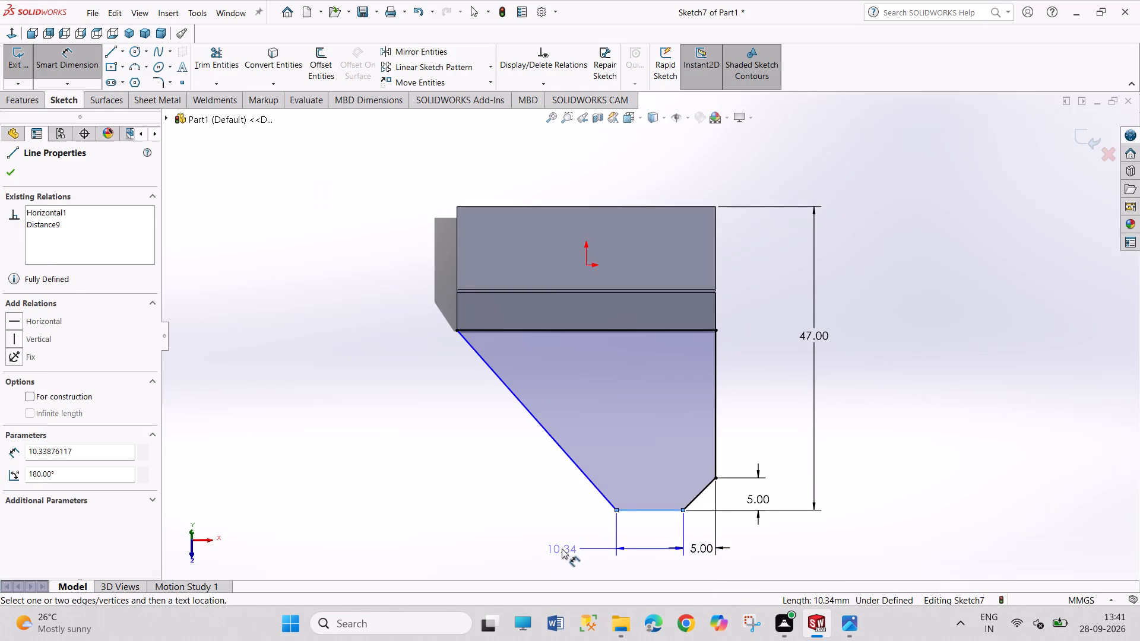
text(15)
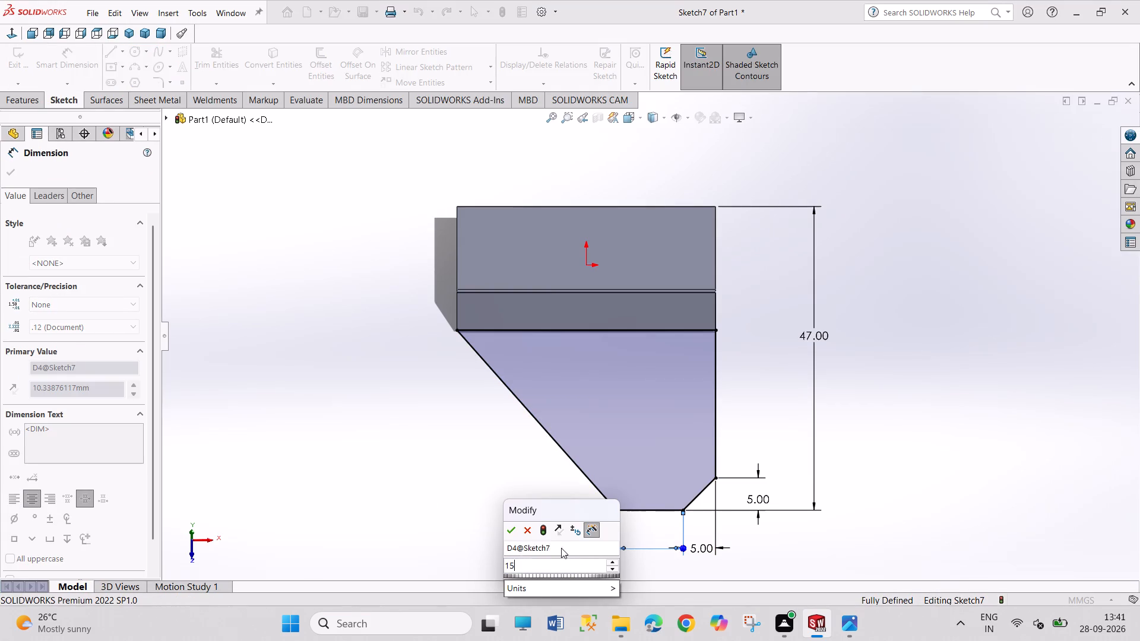
key(Return)
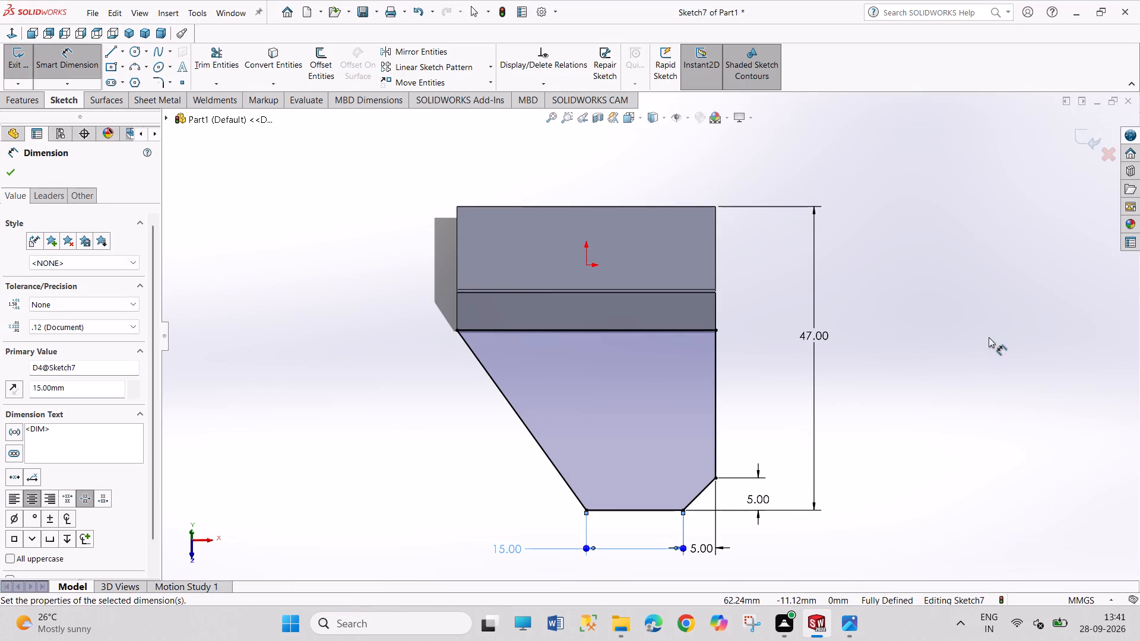
right_click(989, 337)
click(992, 373)
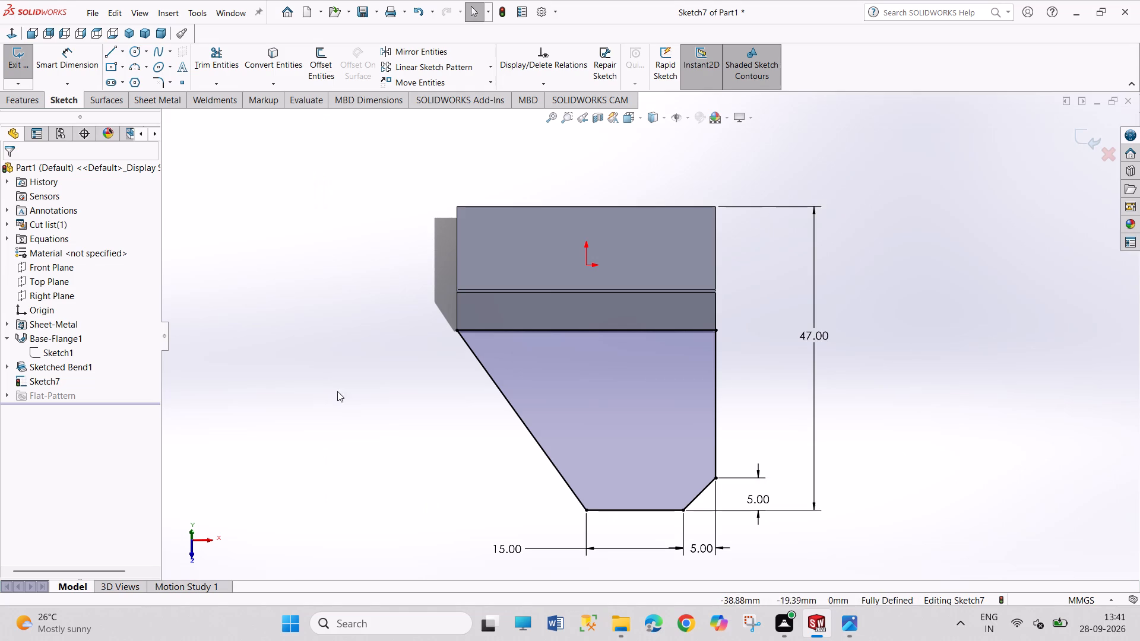
click(20, 59)
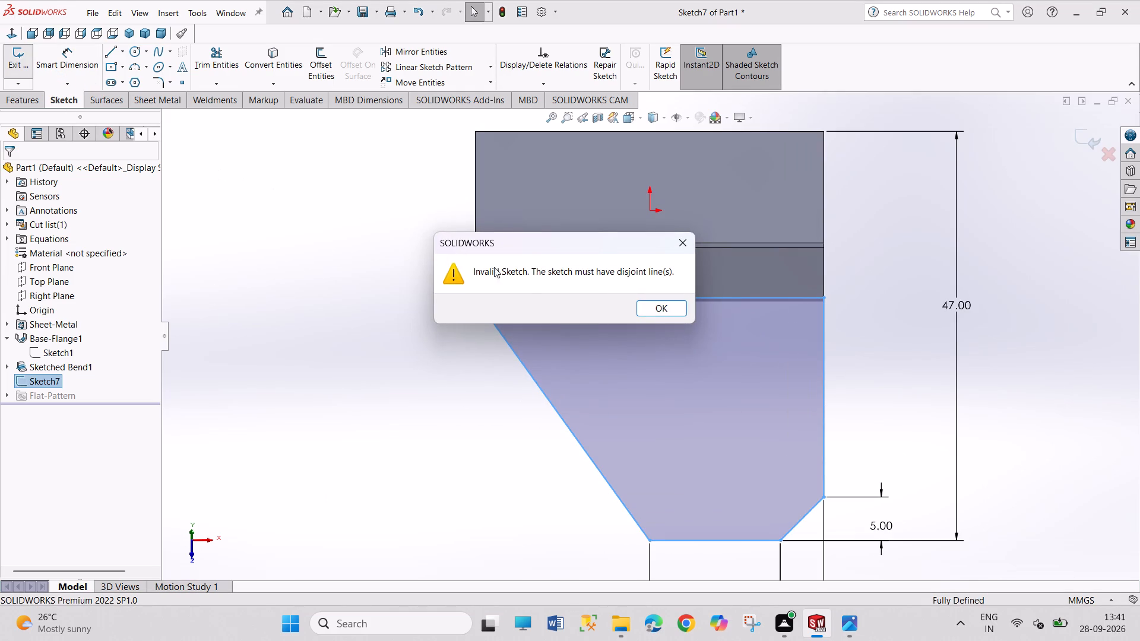
Dismiss the sketch warning and examine where the tab profile meets the folded strip's outer edge.
click(641, 306)
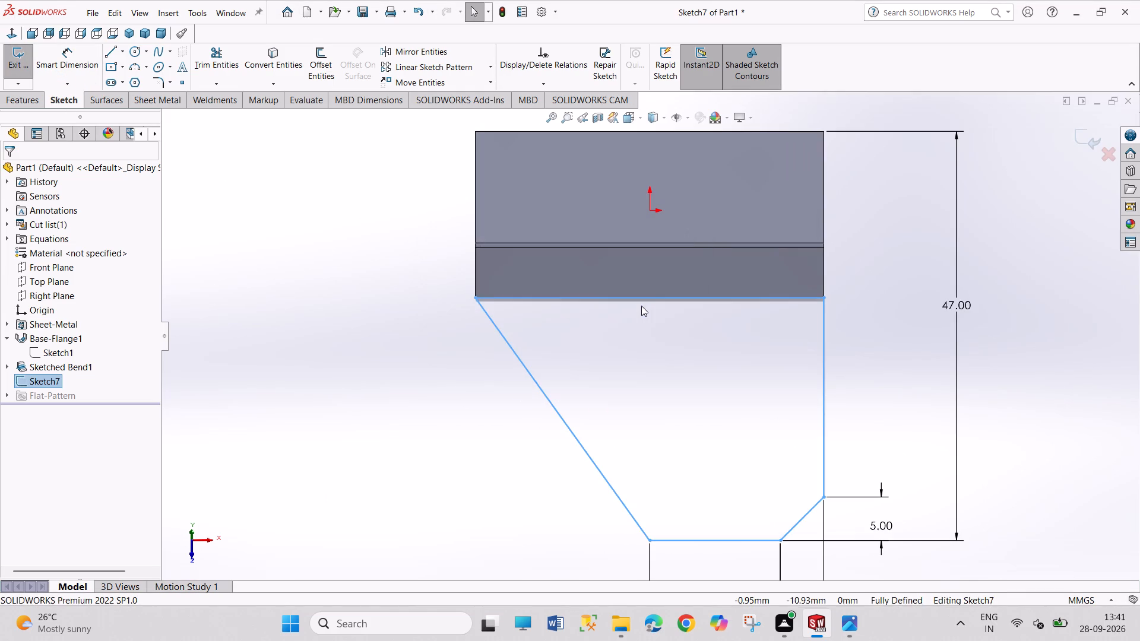
middle_drag(480, 345, 489, 328)
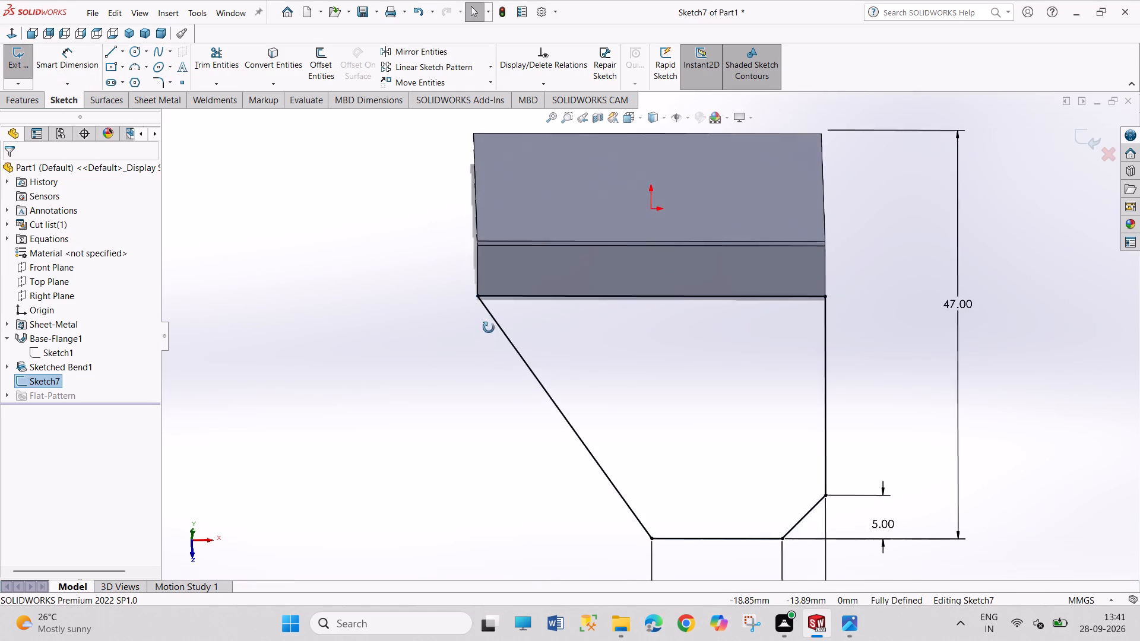
middle_drag(489, 328, 661, 253)
scroll(796, 256, down, 4)
scroll(695, 268, down, 5)
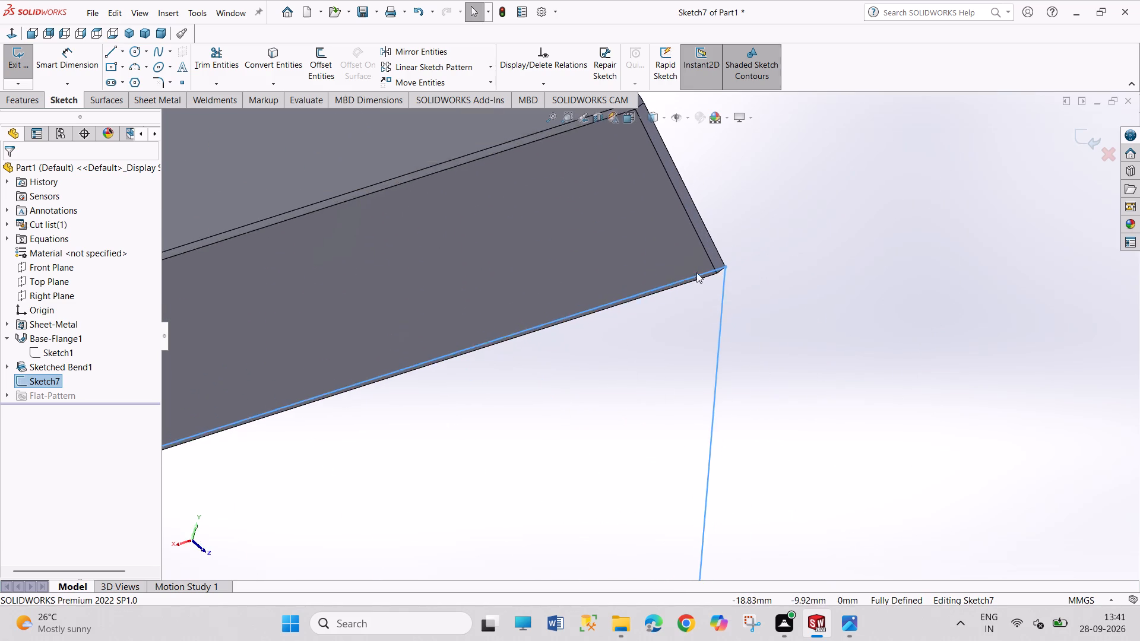
scroll(761, 280, down, 4)
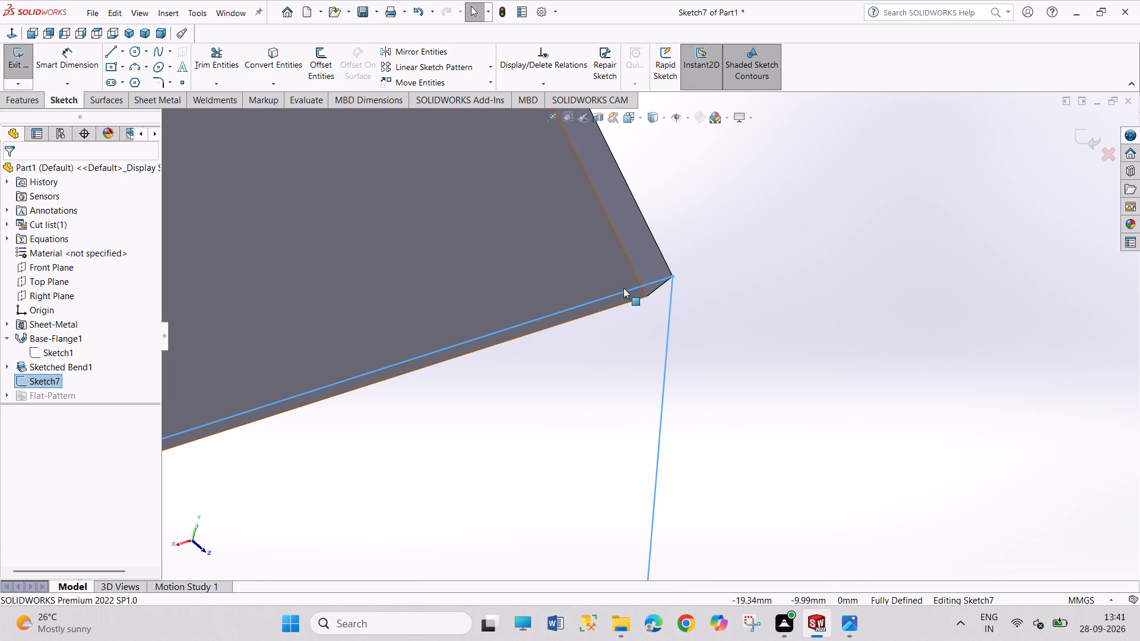
scroll(627, 294, up, 1)
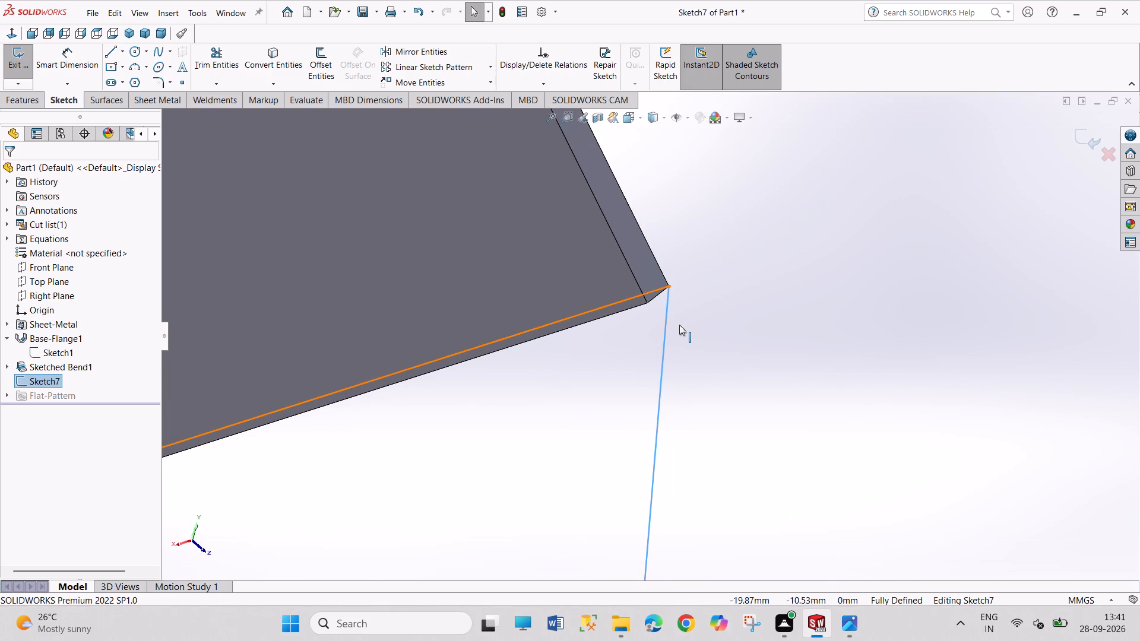
middle_drag(679, 325, 649, 331)
scroll(327, 317, up, 5)
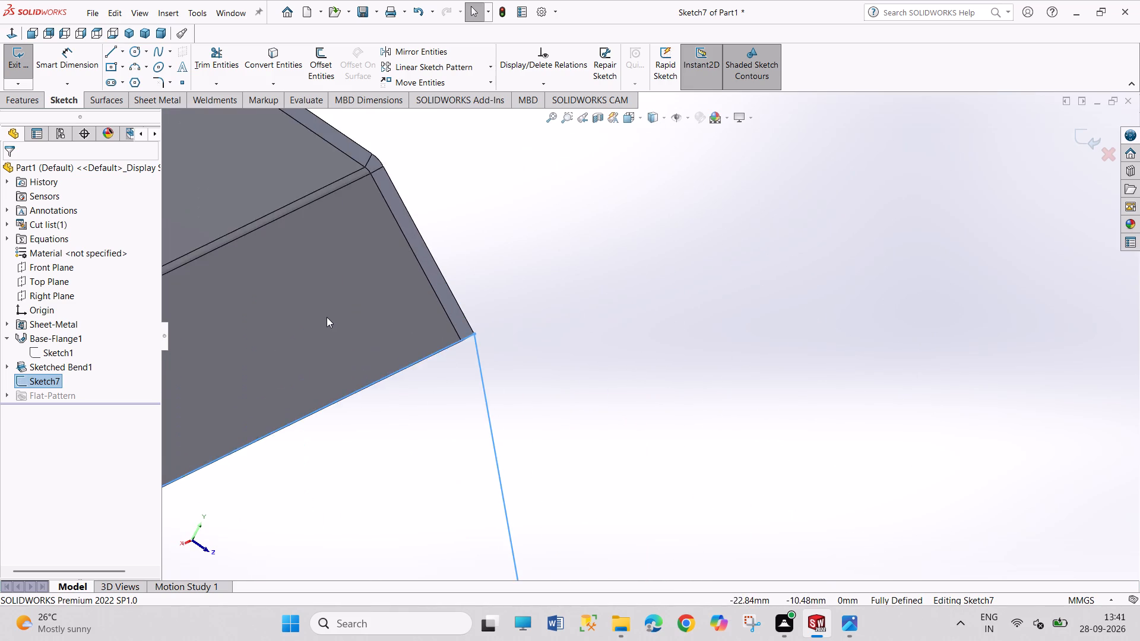
scroll(327, 317, up, 1)
scroll(398, 338, up, 7)
scroll(450, 356, up, 4)
scroll(608, 425, down, 2)
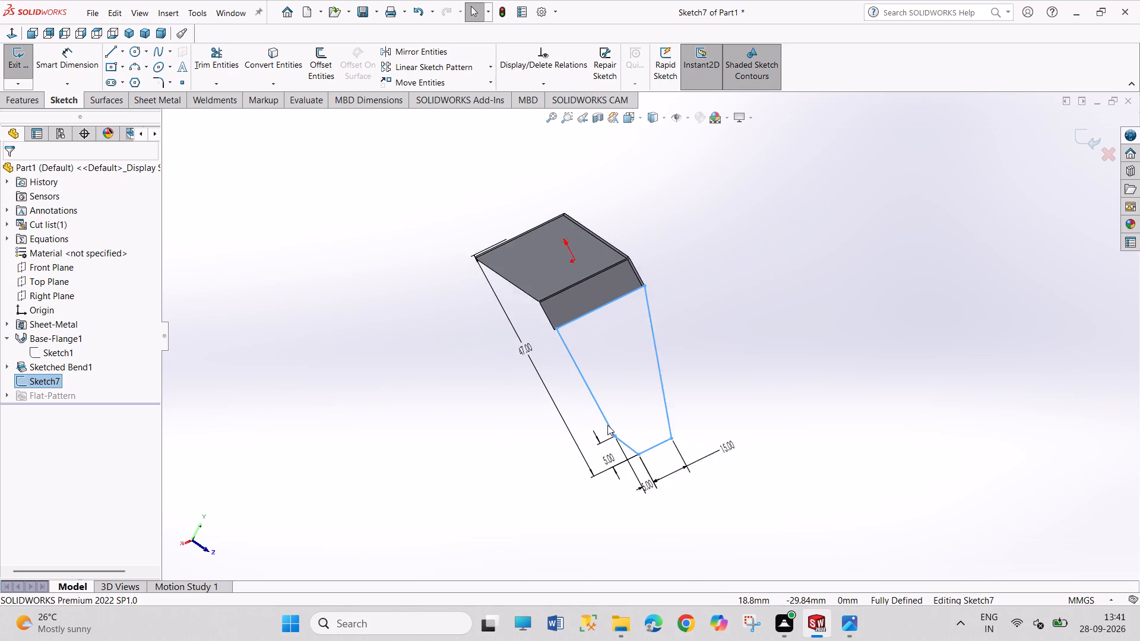
scroll(607, 425, down, 2)
drag(463, 367, 487, 410)
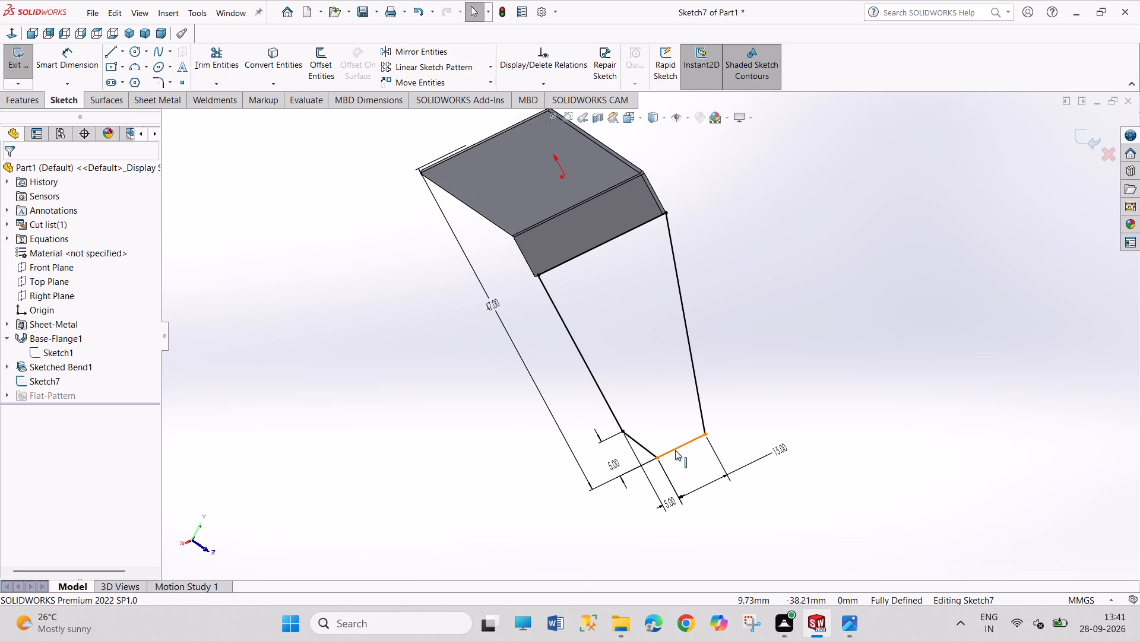
right_click(675, 450)
drag(341, 360, 343, 389)
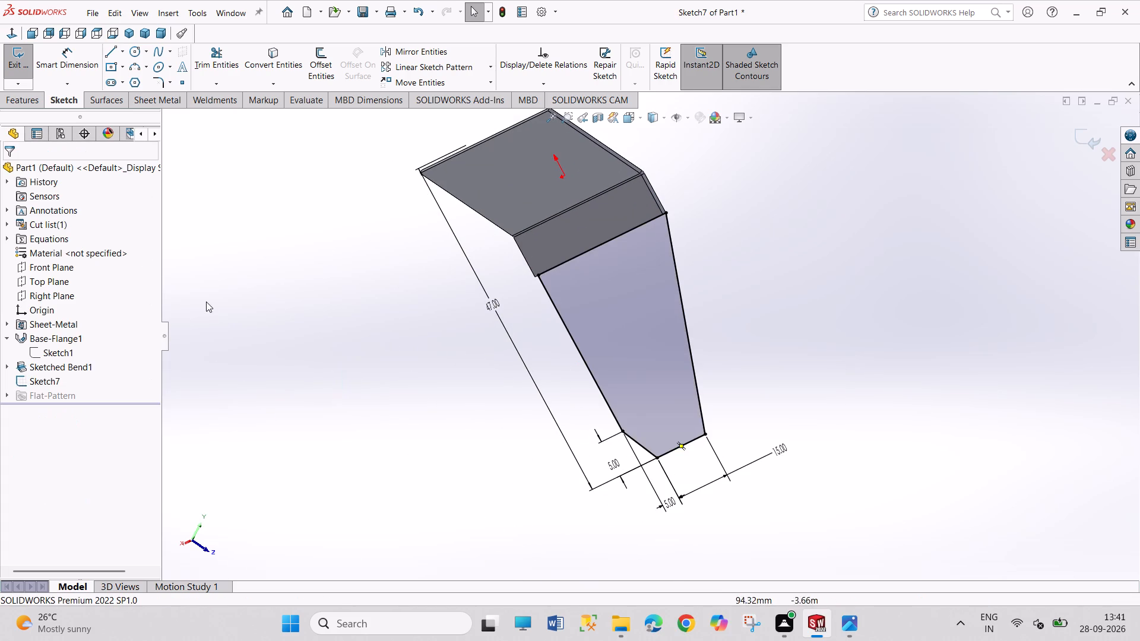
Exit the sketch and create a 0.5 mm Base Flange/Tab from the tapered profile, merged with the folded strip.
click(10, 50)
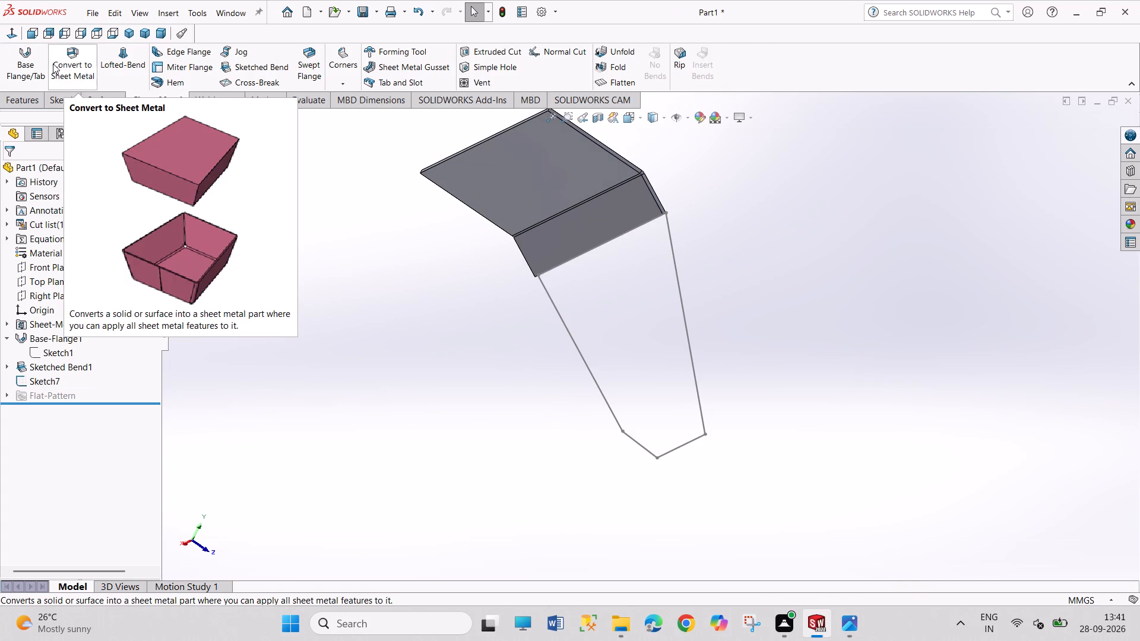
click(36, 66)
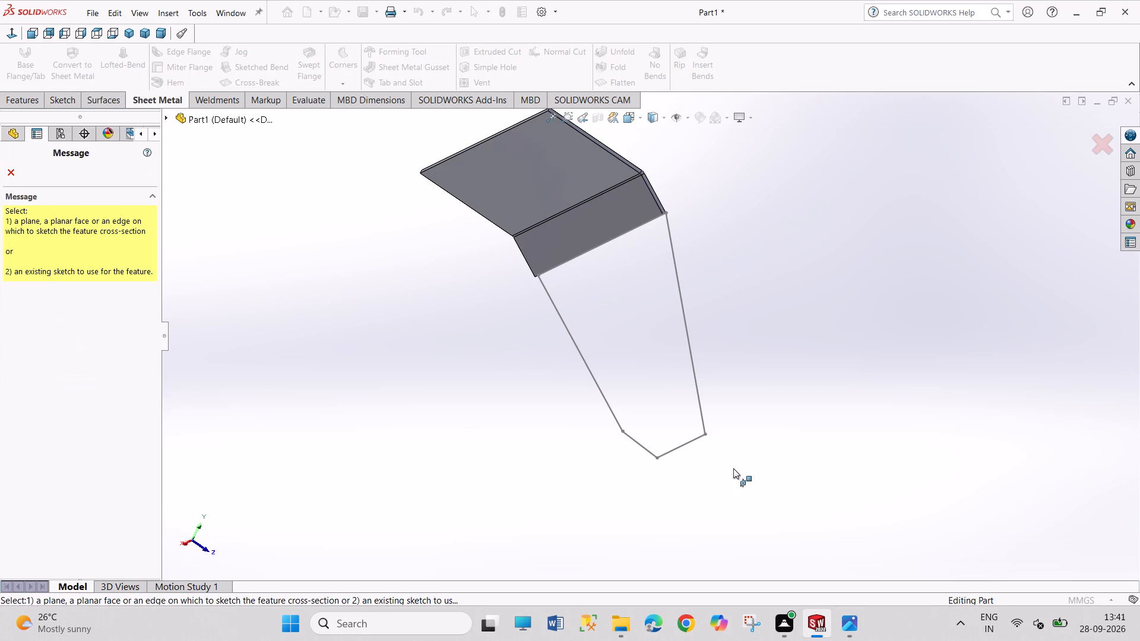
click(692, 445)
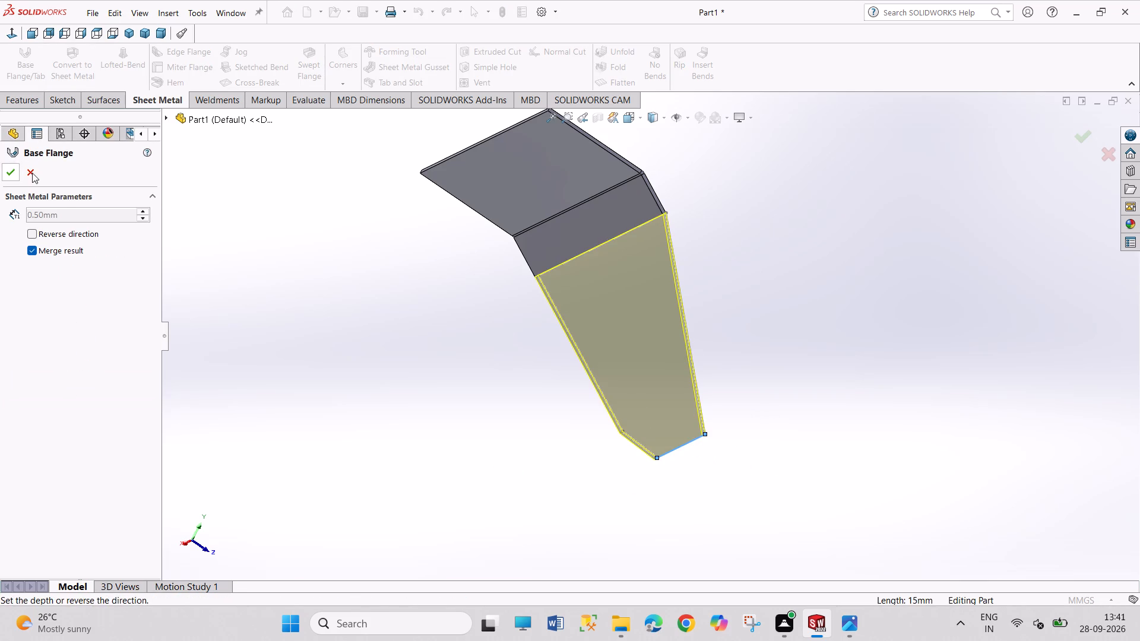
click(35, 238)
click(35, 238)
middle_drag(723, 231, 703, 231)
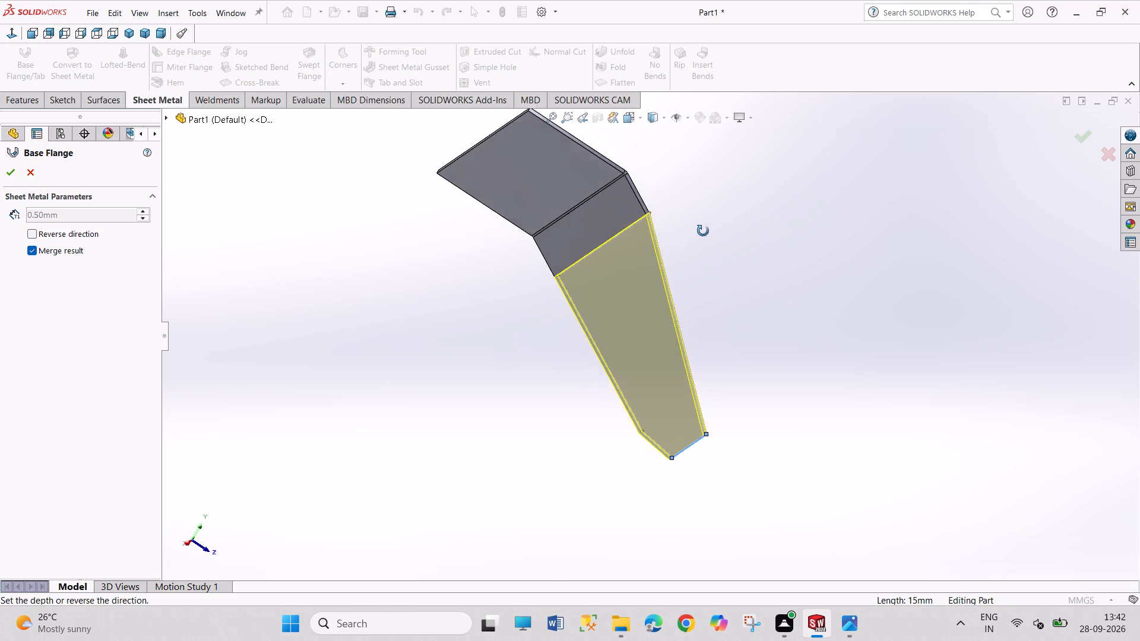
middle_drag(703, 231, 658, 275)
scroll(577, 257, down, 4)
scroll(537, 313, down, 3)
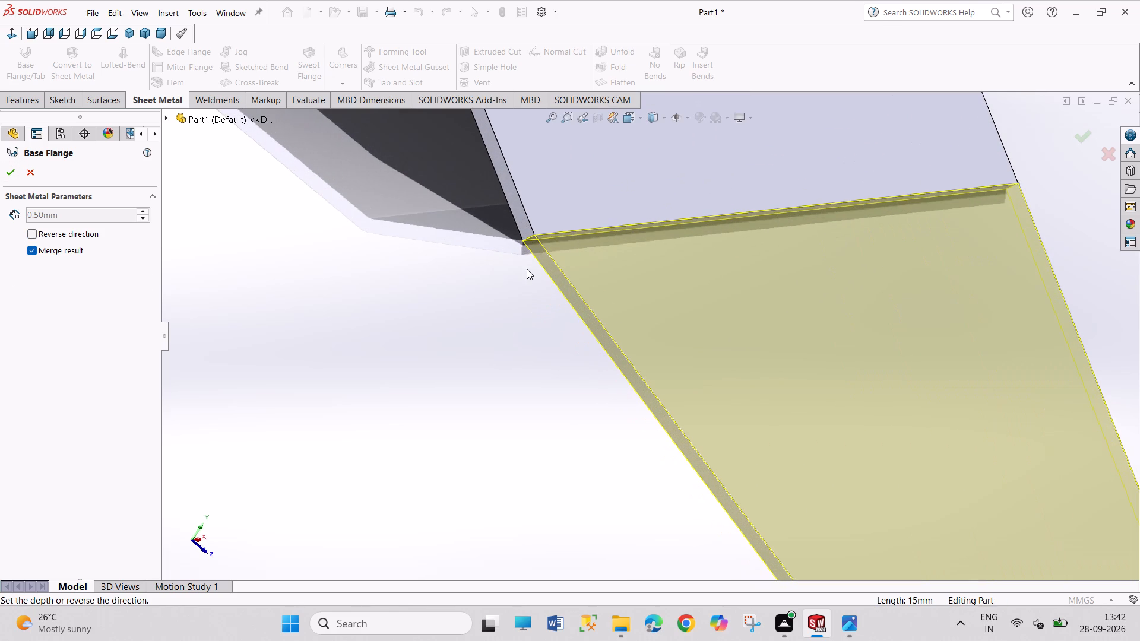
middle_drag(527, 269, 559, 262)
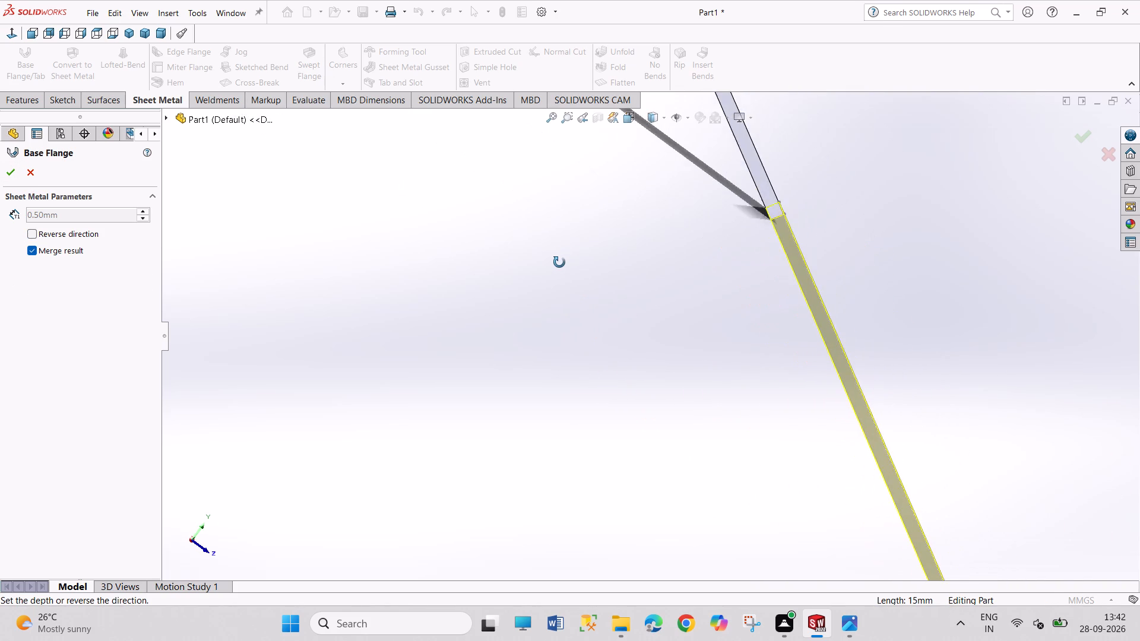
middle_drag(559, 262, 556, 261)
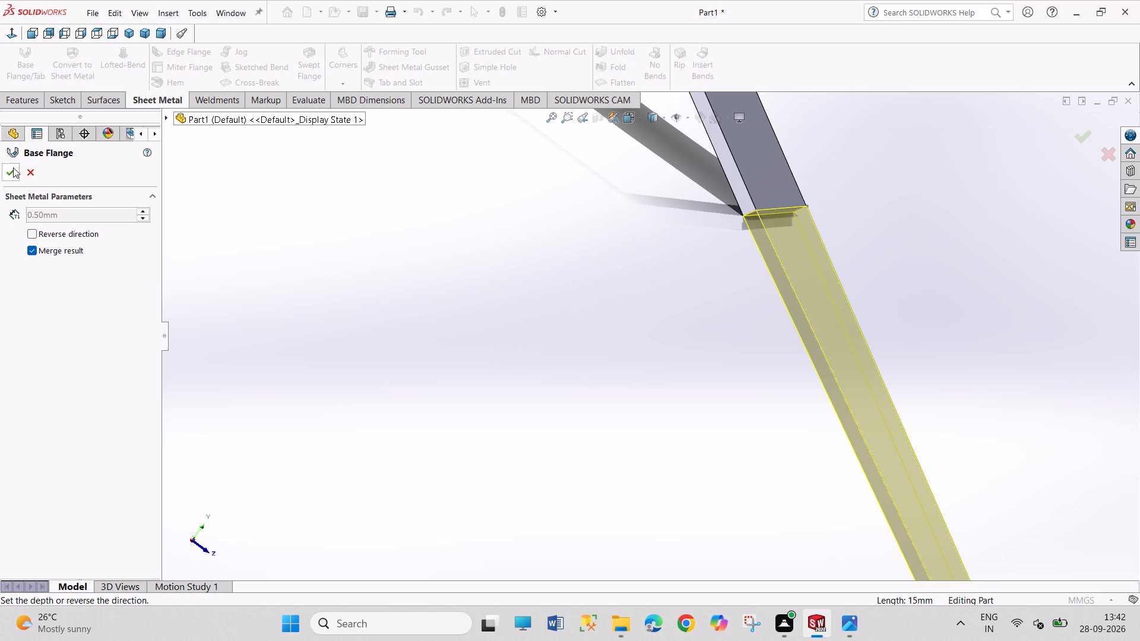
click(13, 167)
Examine the tapered tab and its junction with the folded strip from several angles.
drag(594, 288, 738, 423)
scroll(797, 266, down, 4)
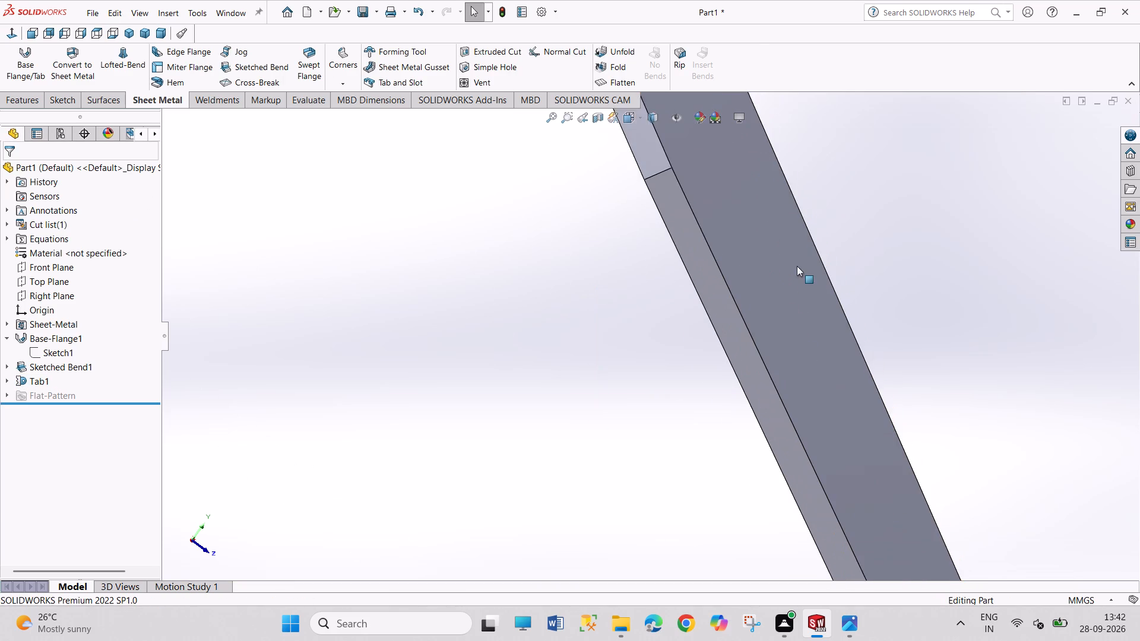
scroll(797, 266, down, 1)
scroll(796, 265, up, 11)
middle_drag(786, 328, 706, 297)
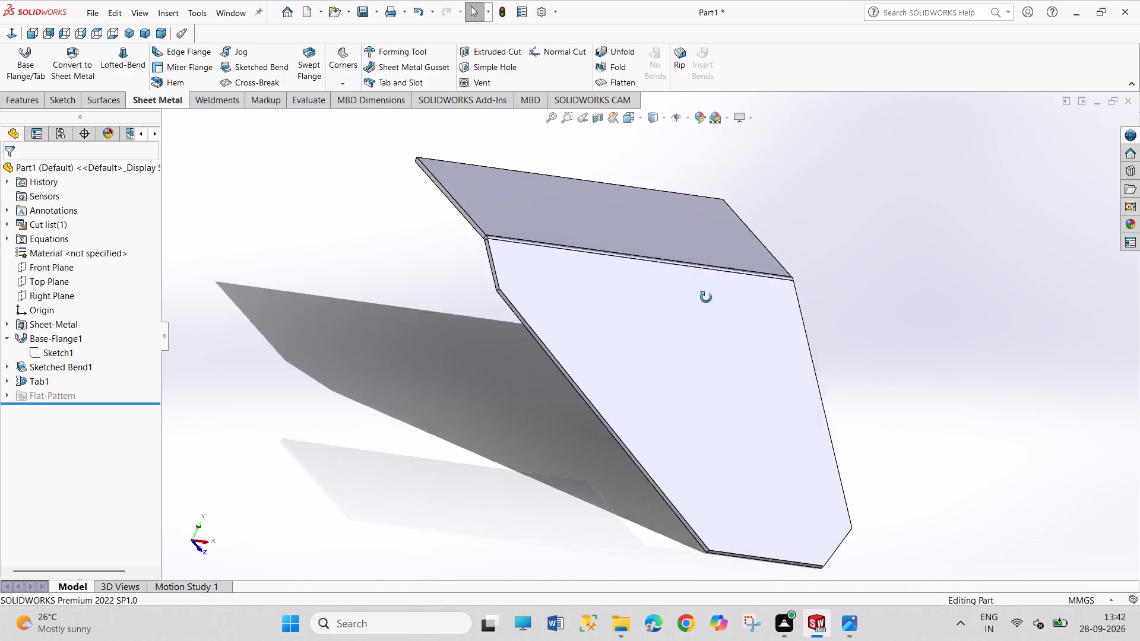
middle_drag(706, 297, 654, 273)
scroll(660, 277, up, 1)
scroll(759, 364, up, 3)
scroll(759, 366, down, 3)
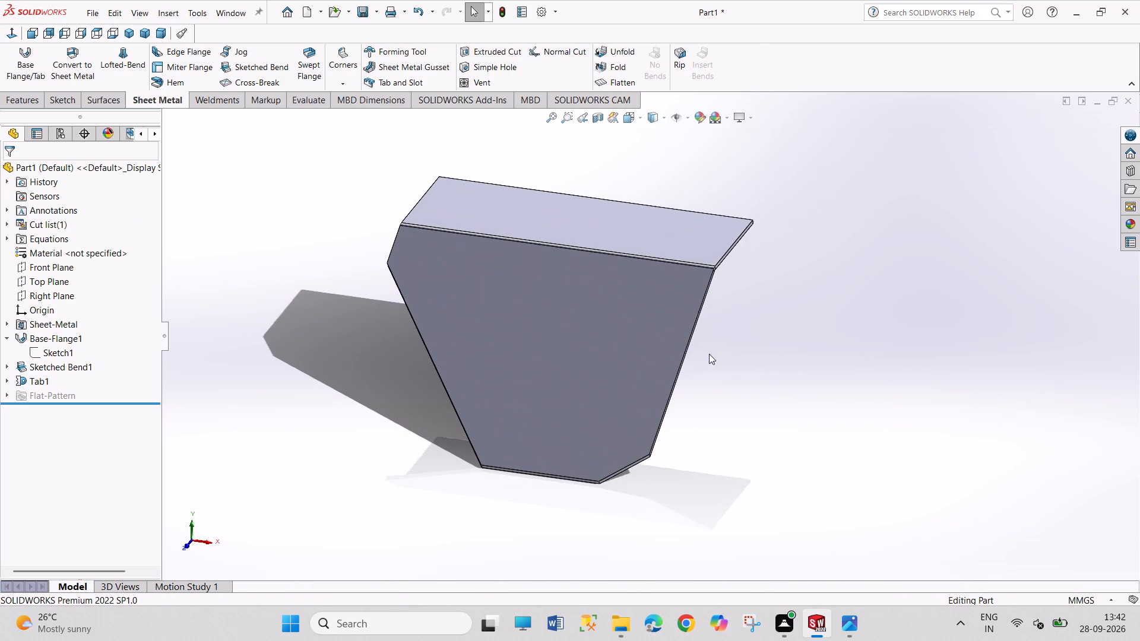
middle_drag(734, 361, 702, 334)
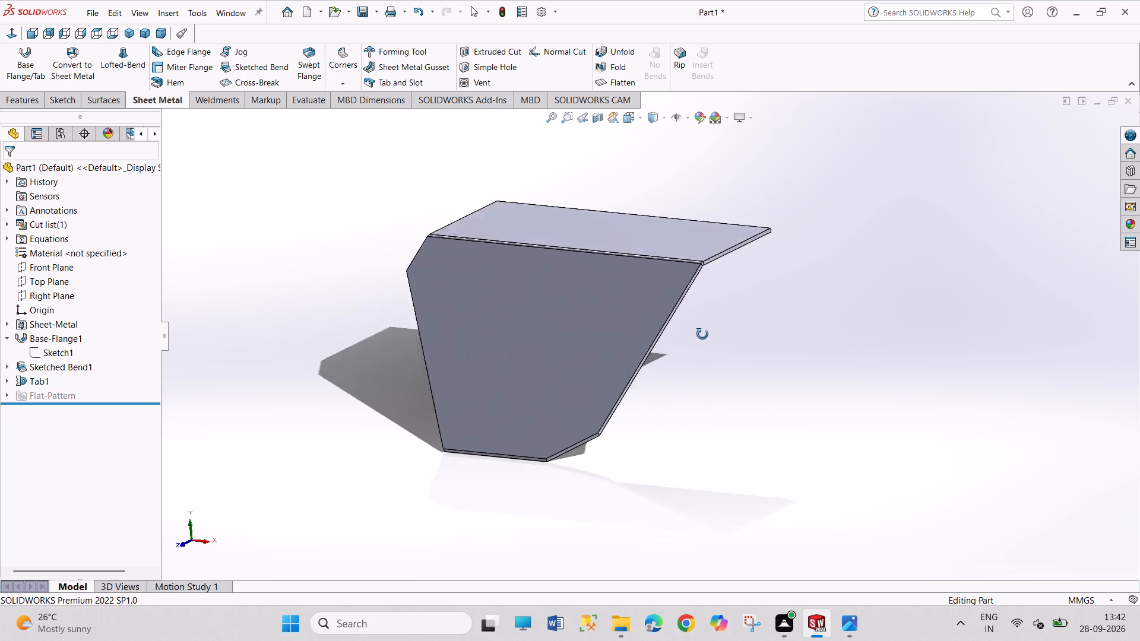
middle_drag(702, 334, 653, 305)
middle_drag(676, 347, 680, 348)
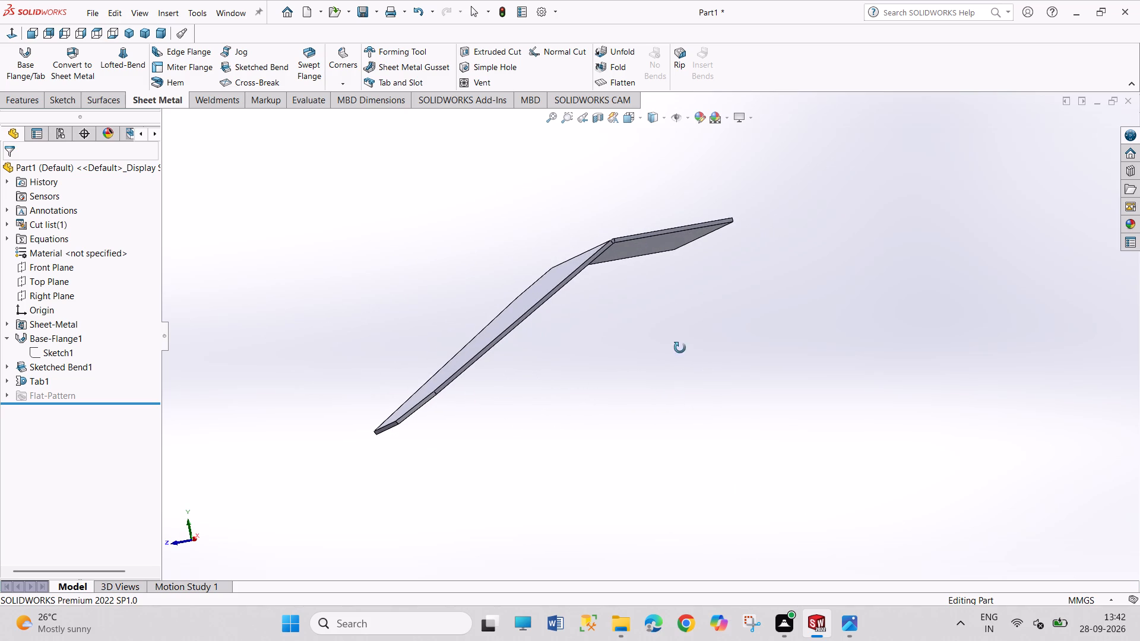
middle_drag(680, 348, 721, 370)
scroll(722, 380, up, 1)
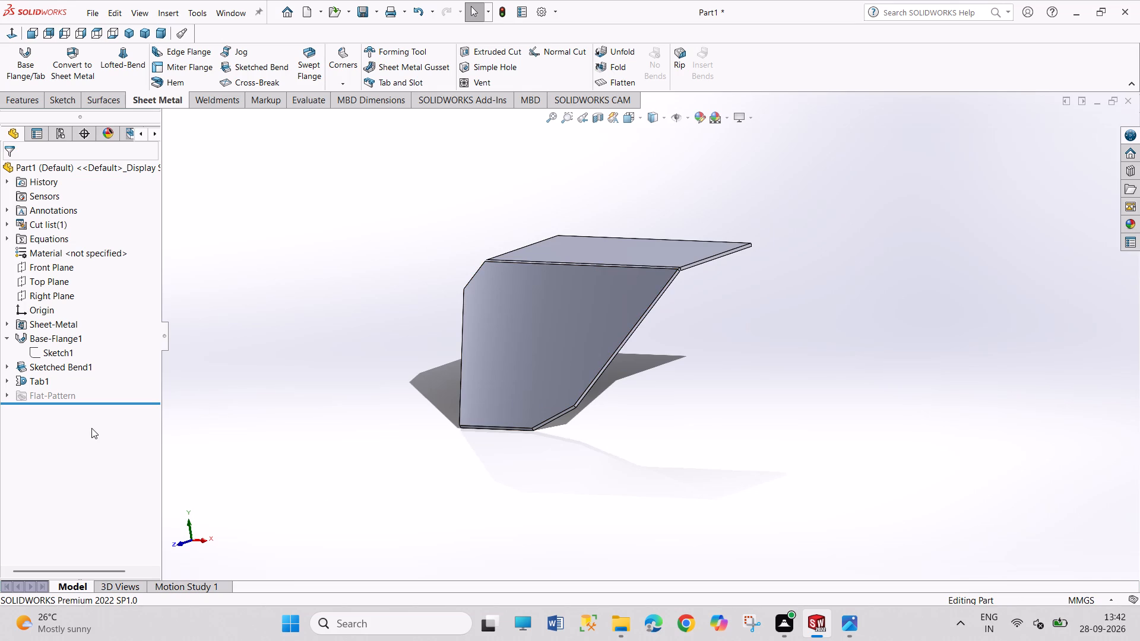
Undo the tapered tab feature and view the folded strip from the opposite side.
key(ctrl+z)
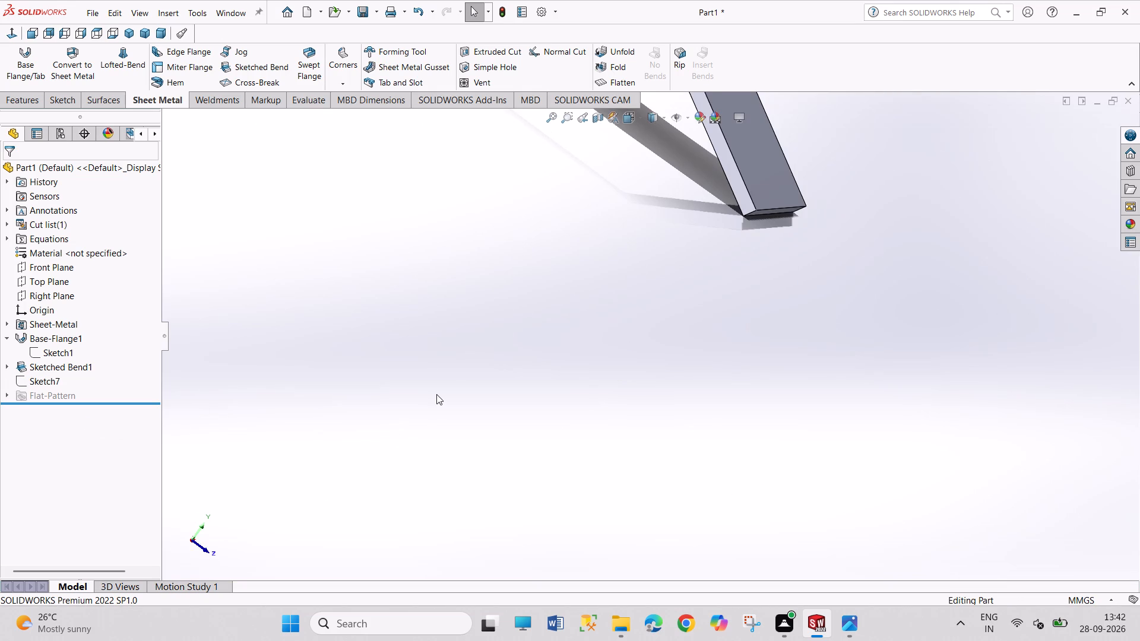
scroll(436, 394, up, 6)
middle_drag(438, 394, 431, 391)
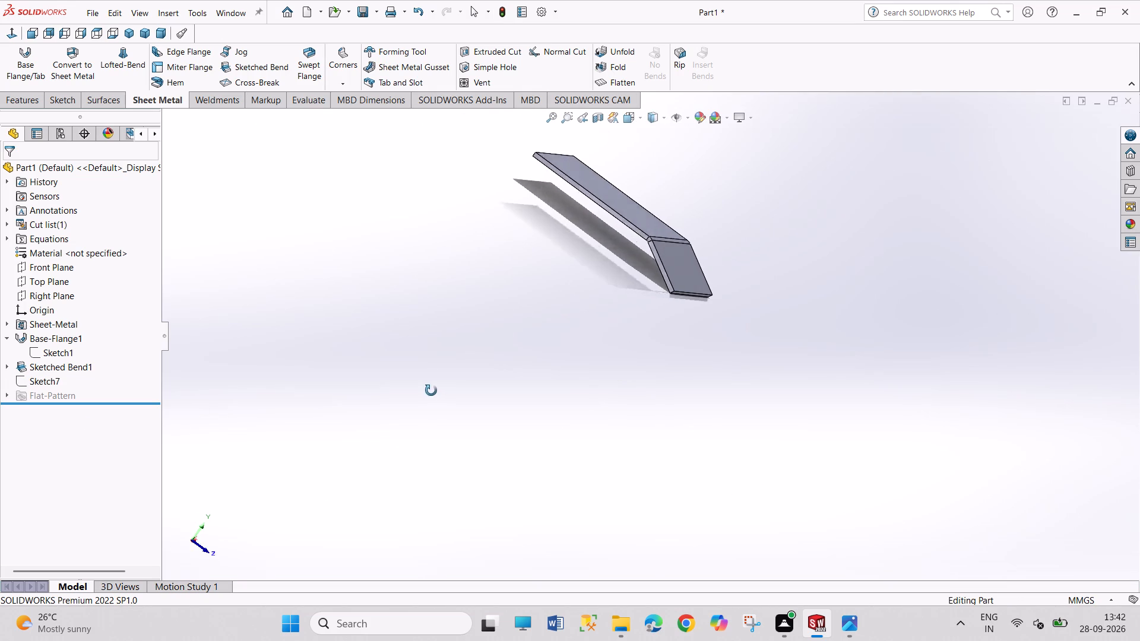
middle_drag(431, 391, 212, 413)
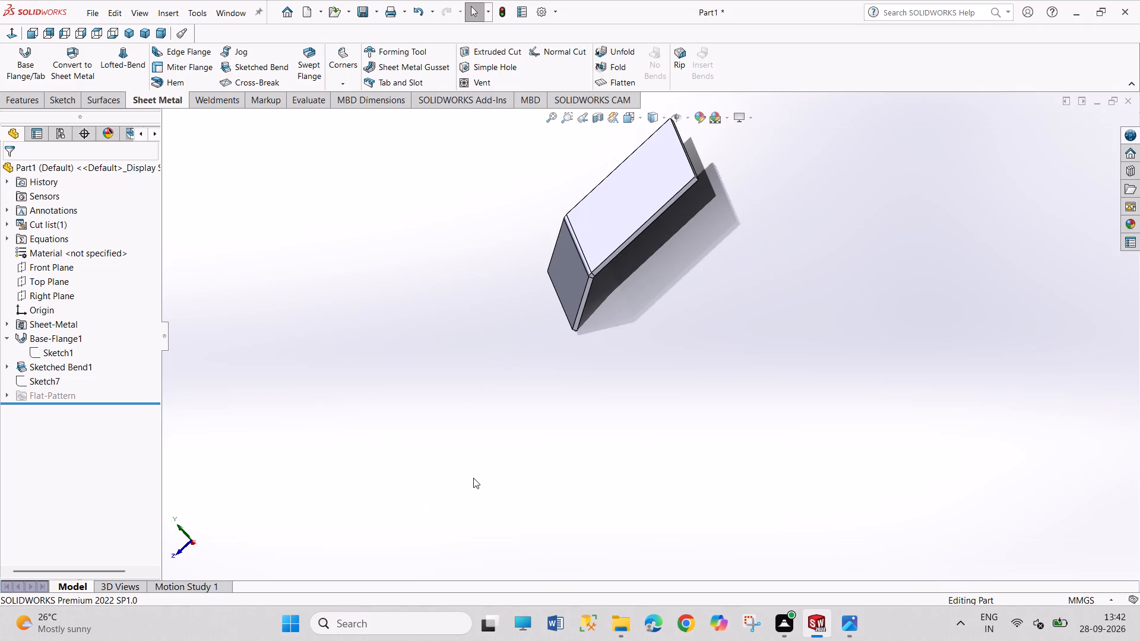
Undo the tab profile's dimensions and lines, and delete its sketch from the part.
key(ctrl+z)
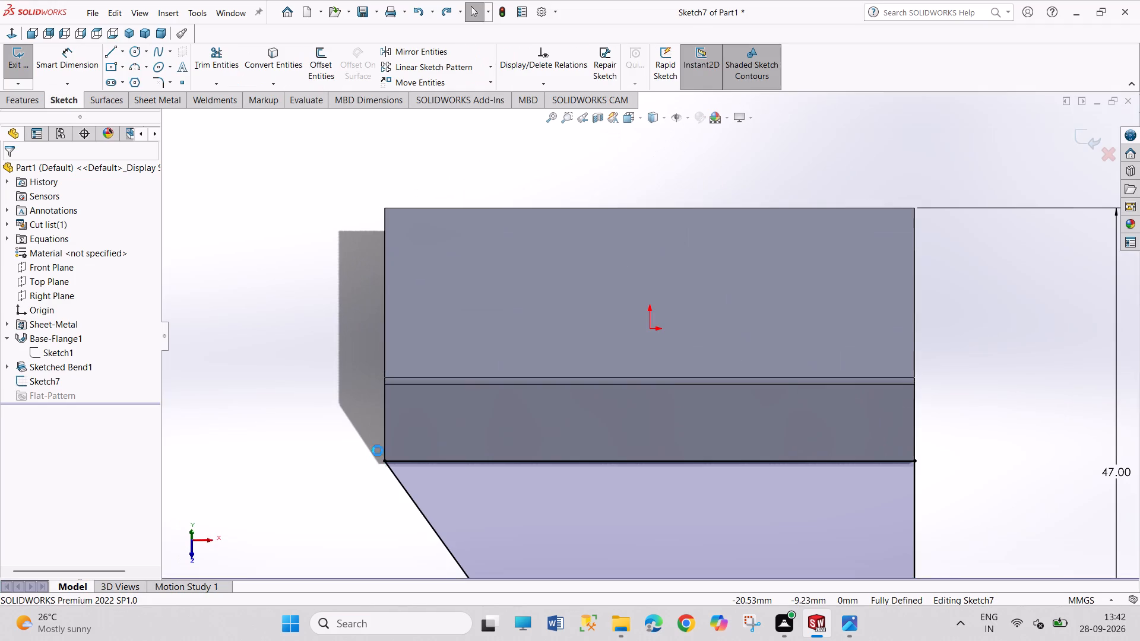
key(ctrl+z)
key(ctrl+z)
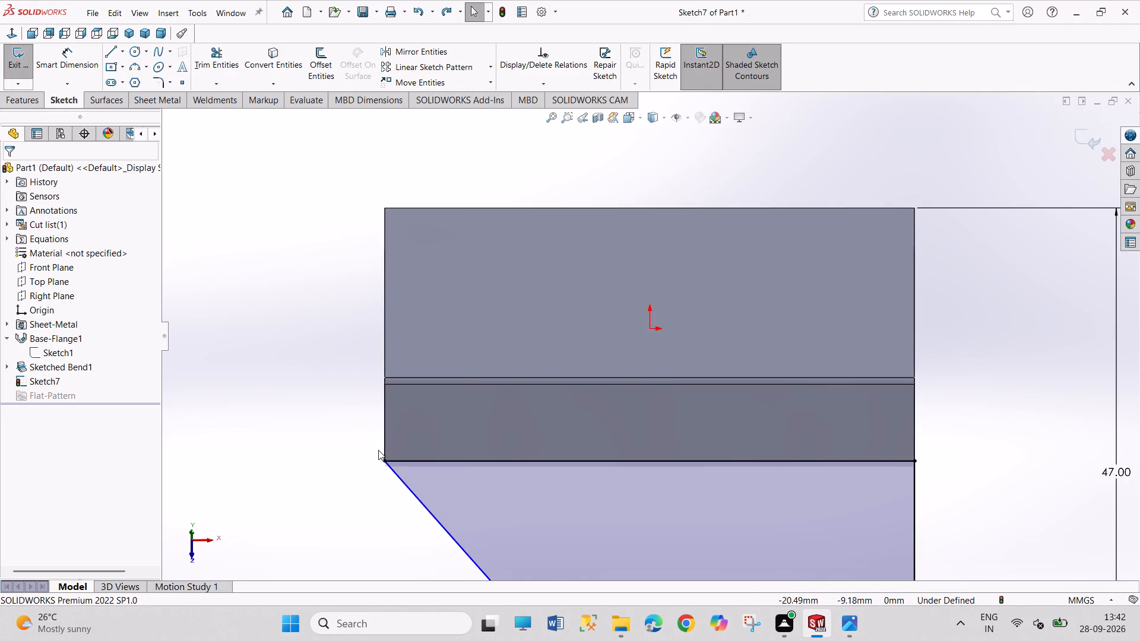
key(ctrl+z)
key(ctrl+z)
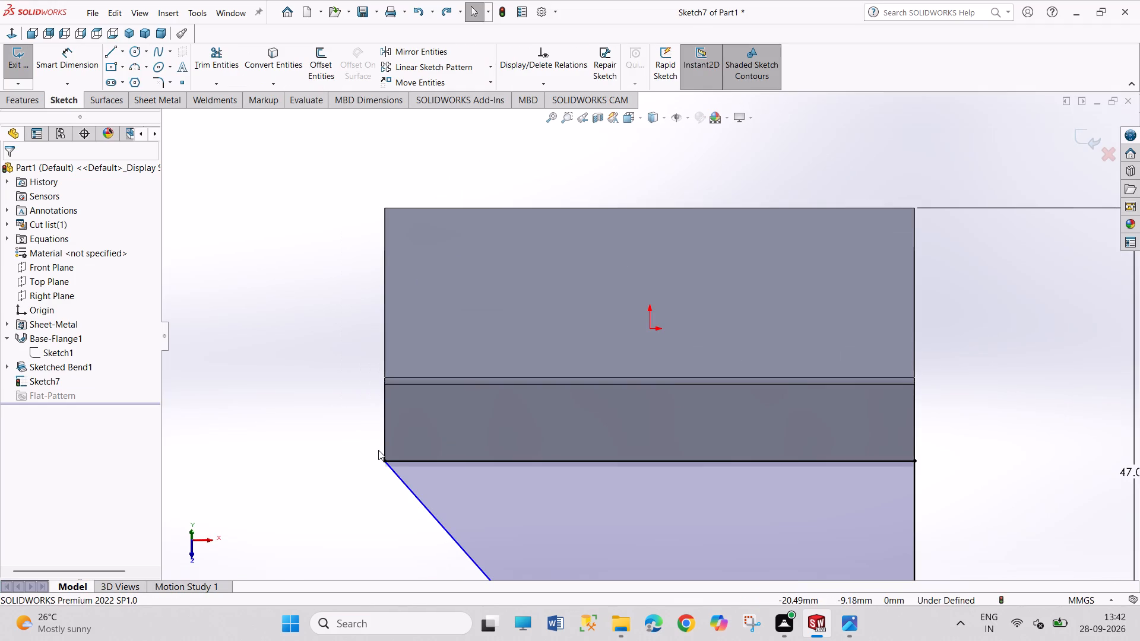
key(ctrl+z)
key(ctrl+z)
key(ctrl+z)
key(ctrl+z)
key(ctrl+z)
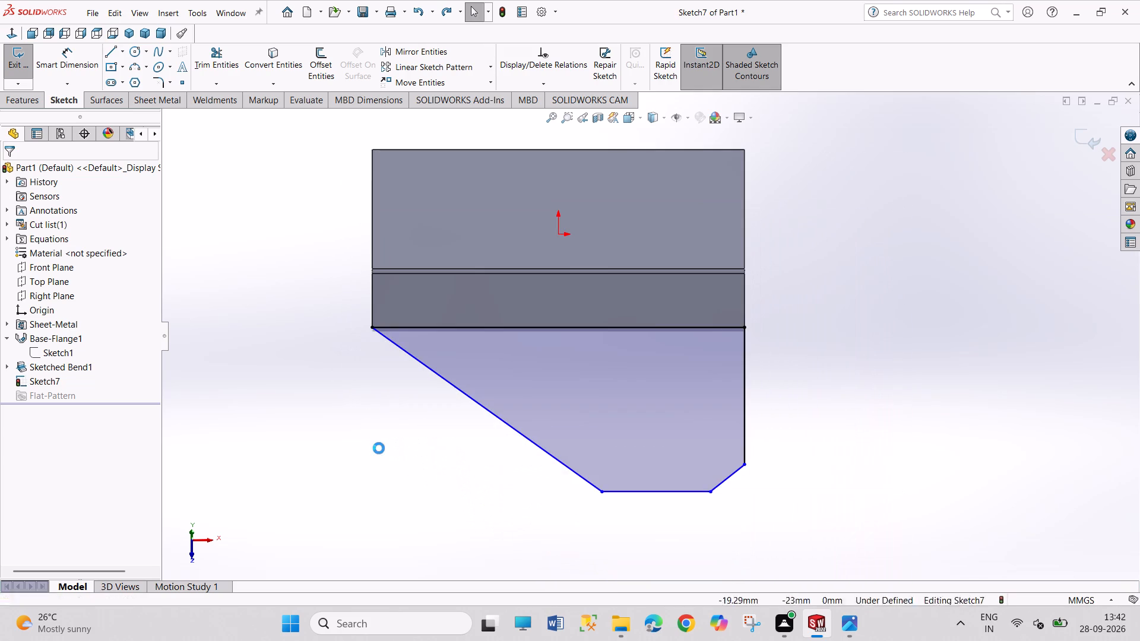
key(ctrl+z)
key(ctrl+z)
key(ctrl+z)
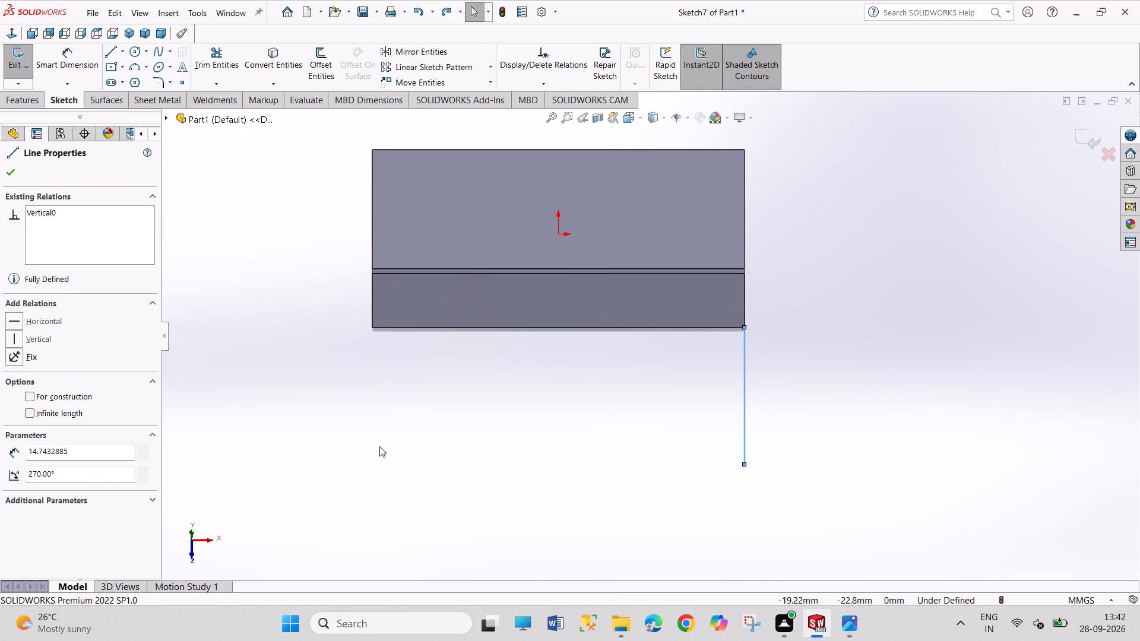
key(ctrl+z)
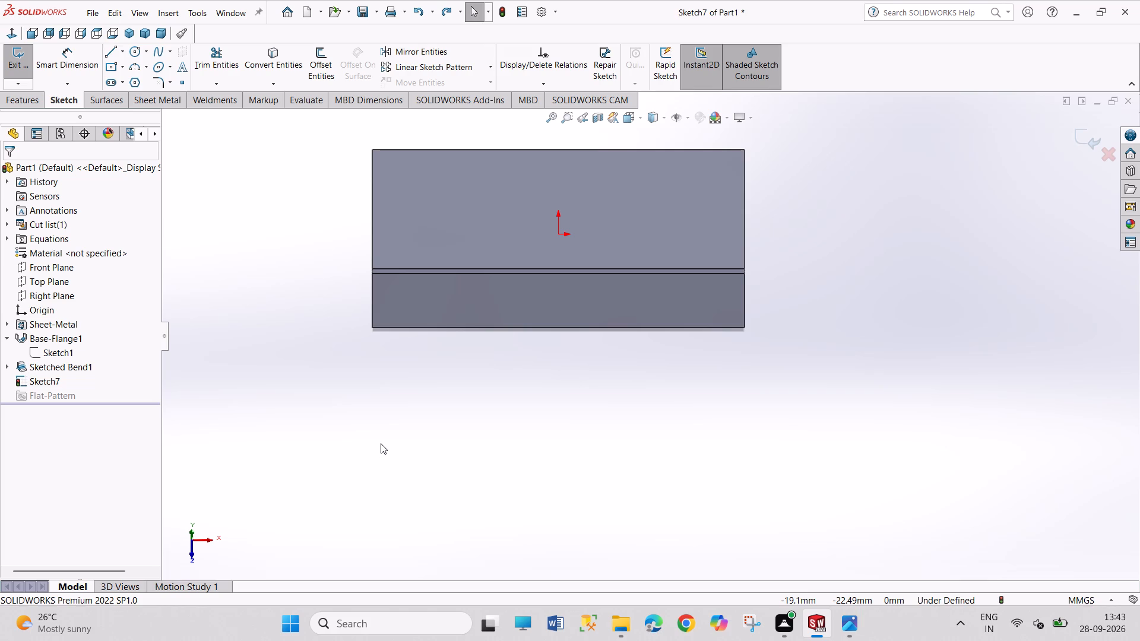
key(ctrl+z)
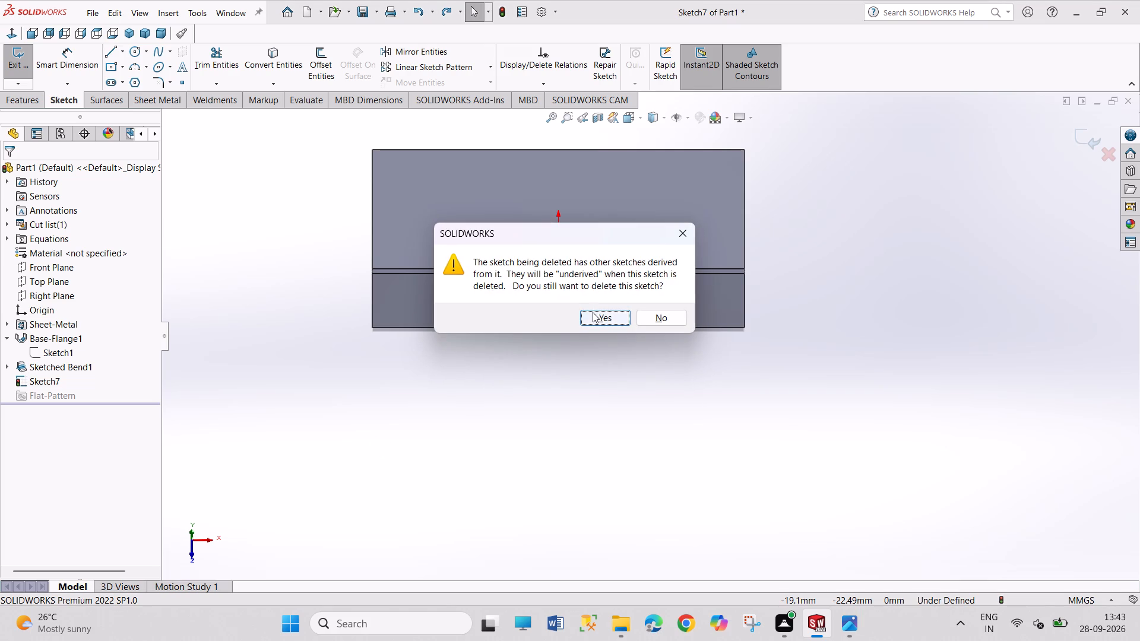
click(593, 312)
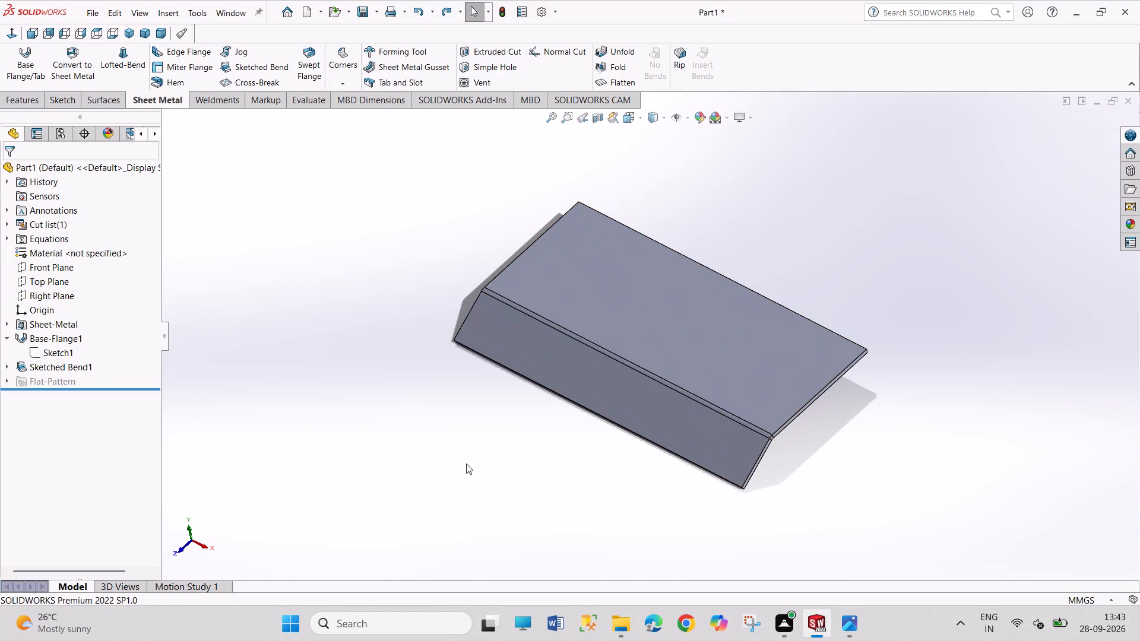
Undo the sketched bend along with its bend line and dimension, and leave the emptied sketch, returning to the flat base flange.
key(ctrl+z)
key(ctrl+z)
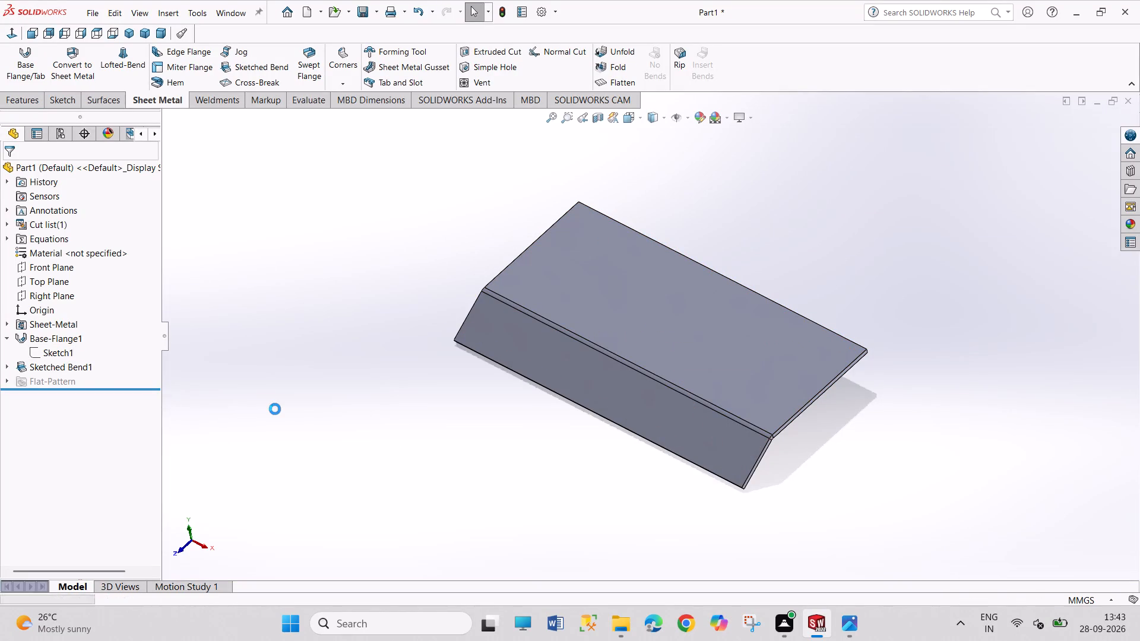
key(ctrl+z)
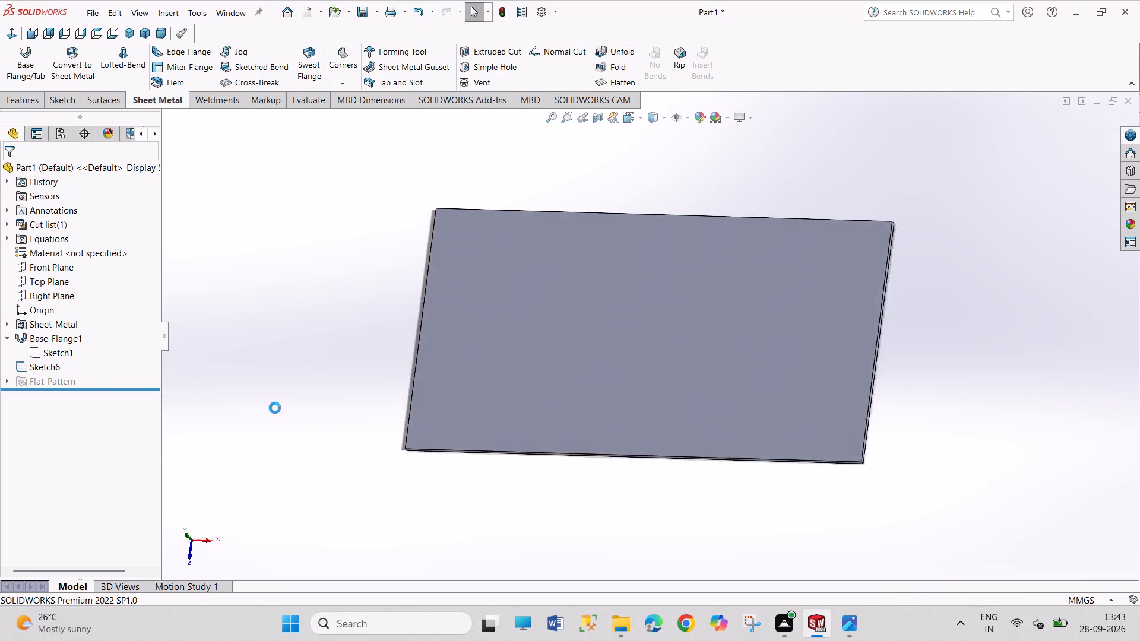
key(ctrl+z)
ctrl+click(275, 408)
key(ctrl+z)
ctrl+click(275, 407)
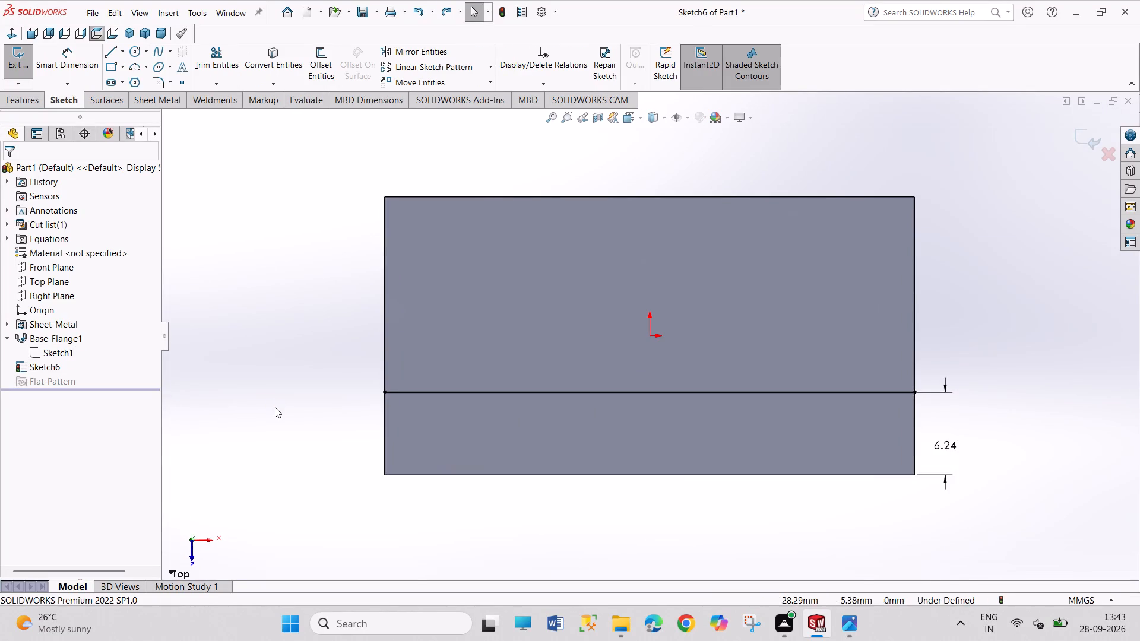
key(ctrl+z)
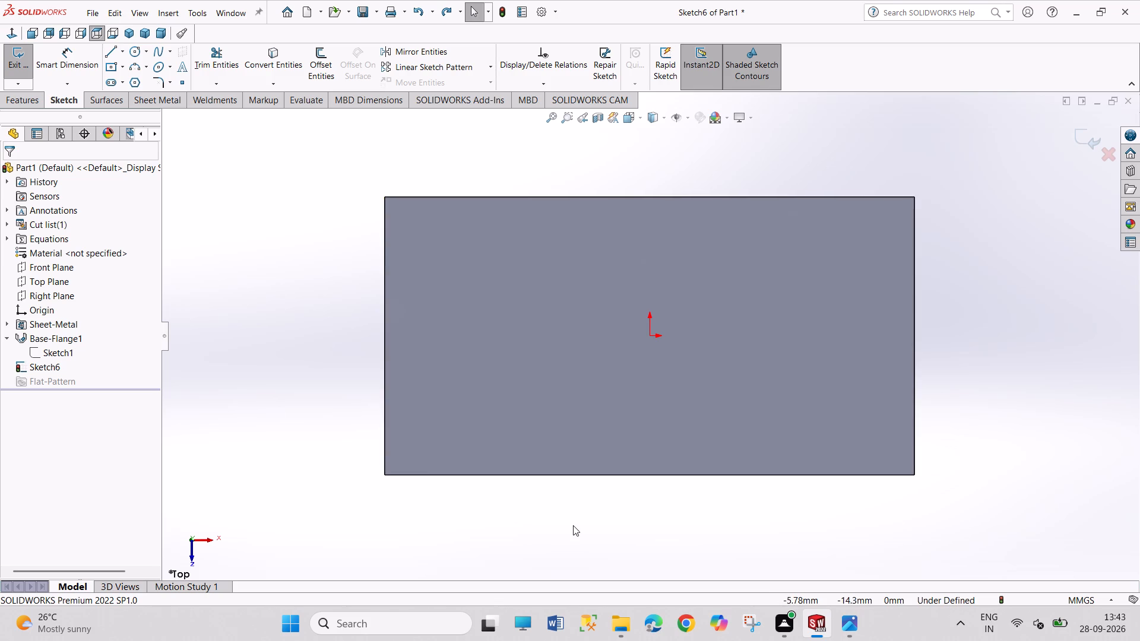
scroll(572, 523, up, 3)
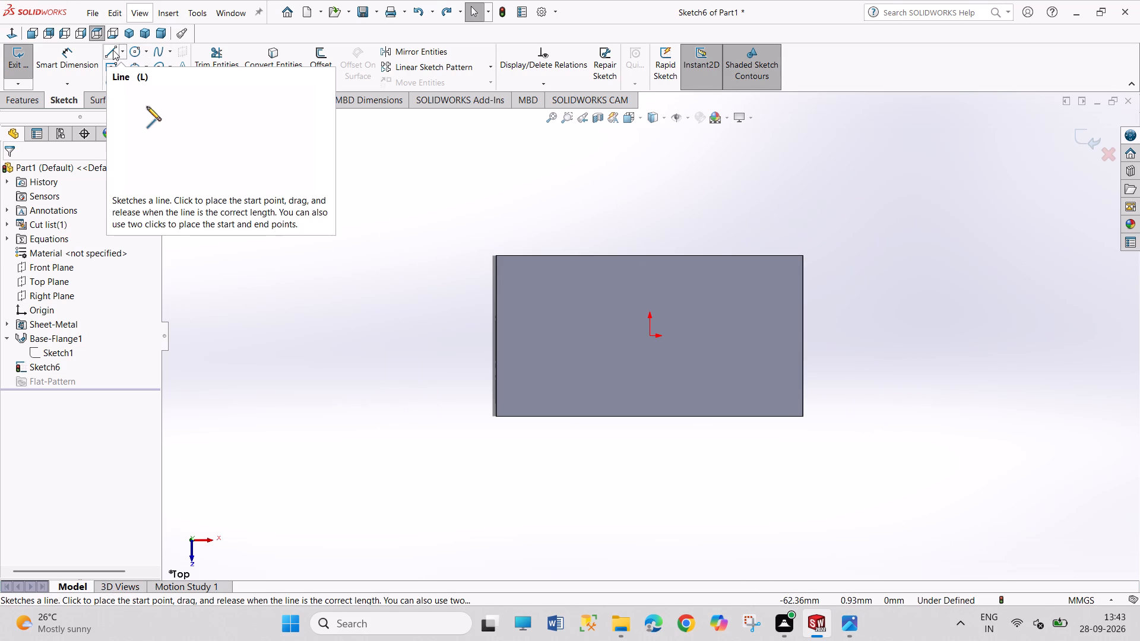
click(494, 12)
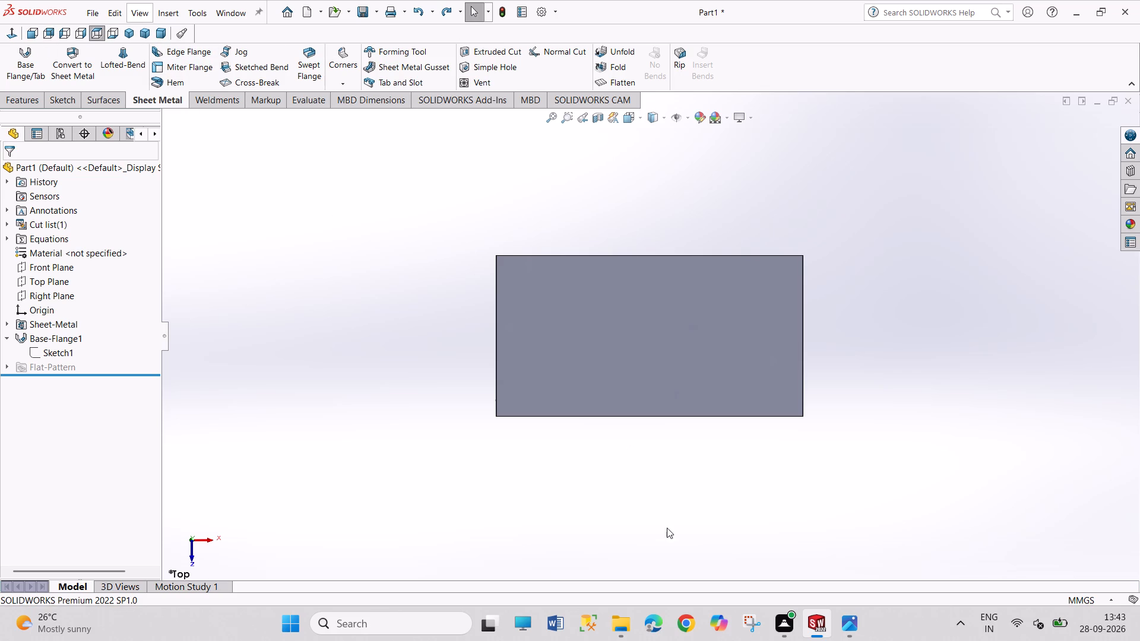
On the flat flange's top face, sketch a closed five-sided tapered profile hanging from its front edge, with an outer line about 25 mm long.
click(645, 400)
click(698, 368)
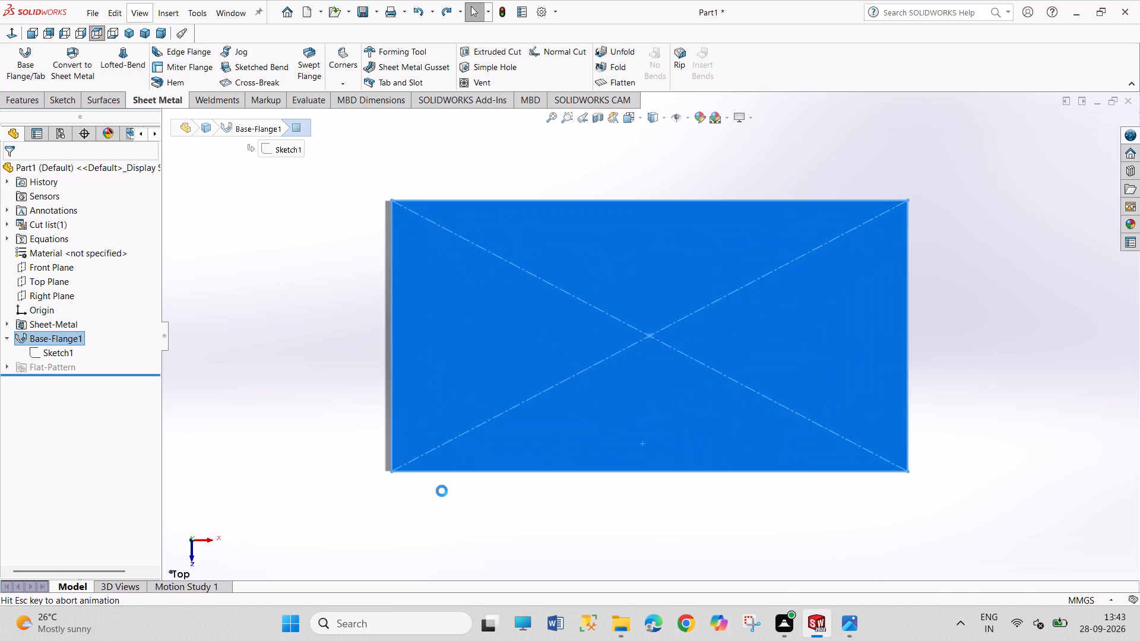
drag(443, 500, 529, 560)
scroll(558, 551, up, 4)
scroll(635, 534, down, 1)
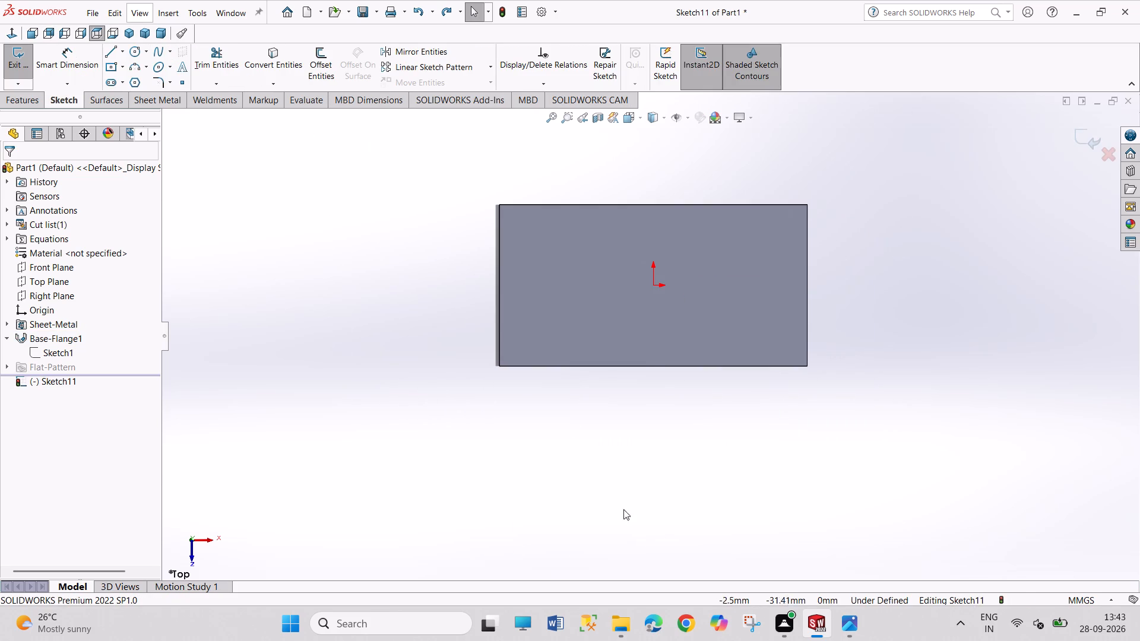
click(110, 52)
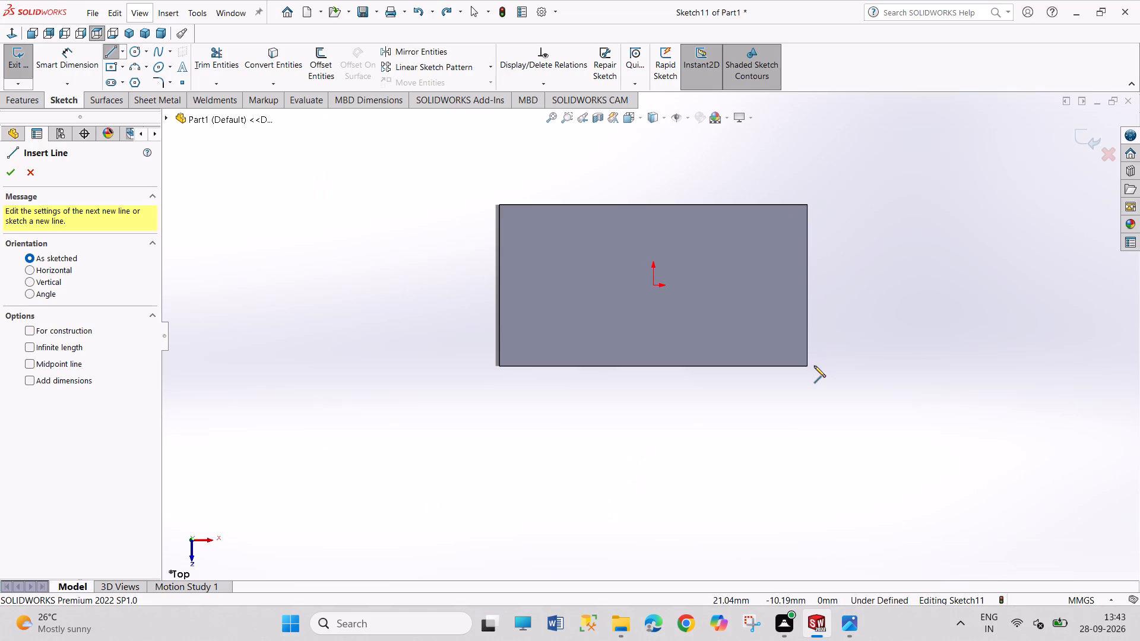
click(805, 366)
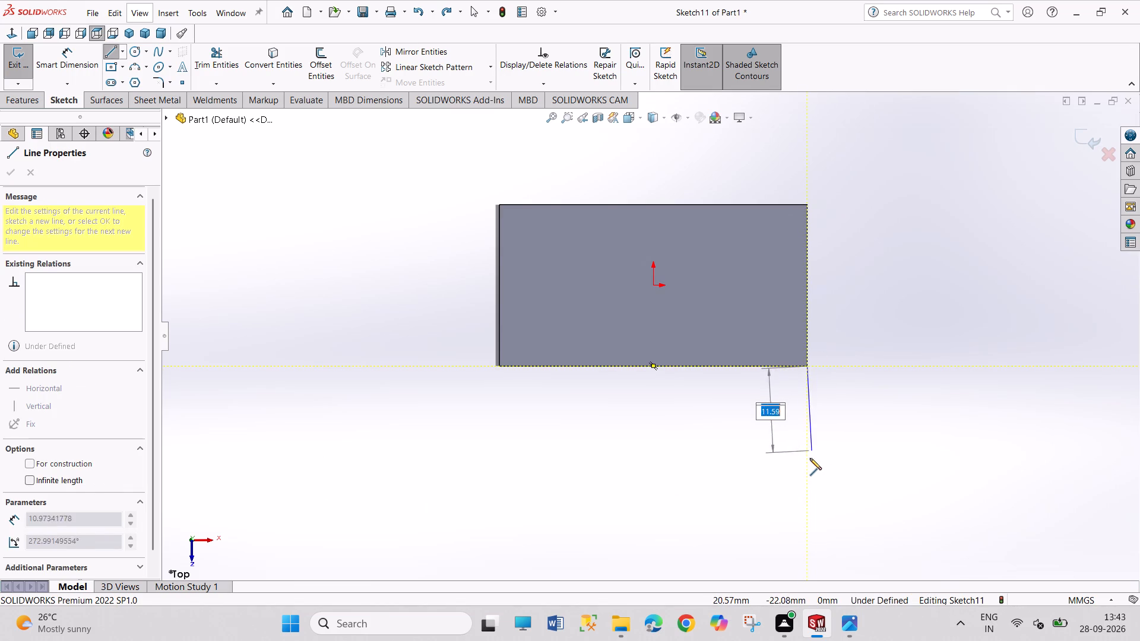
click(806, 465)
click(778, 496)
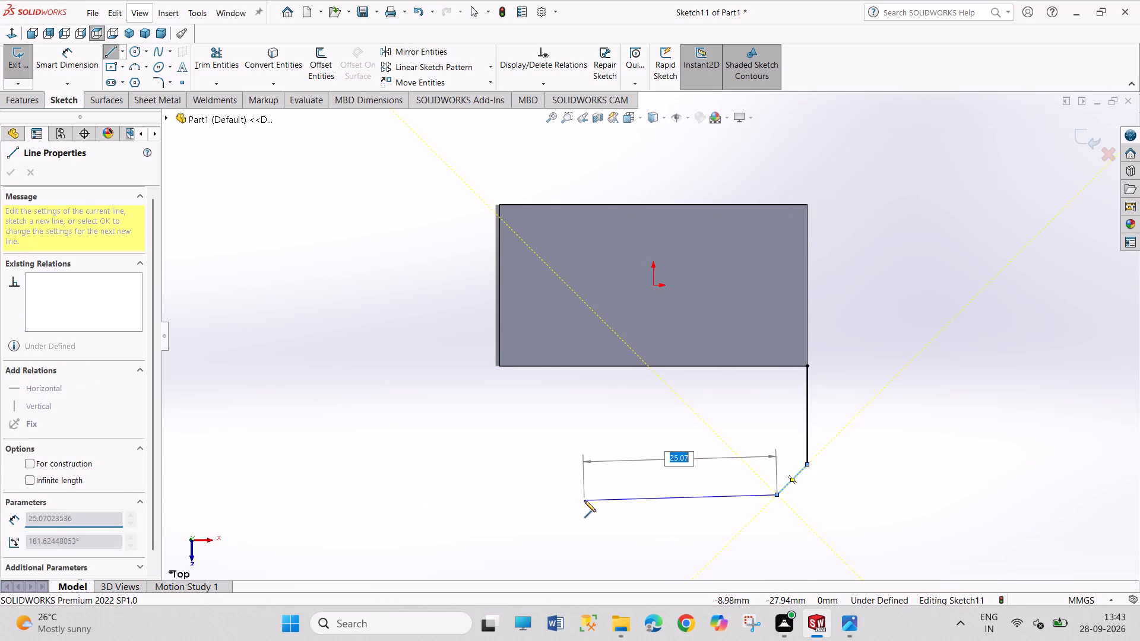
click(584, 500)
drag(498, 367, 505, 369)
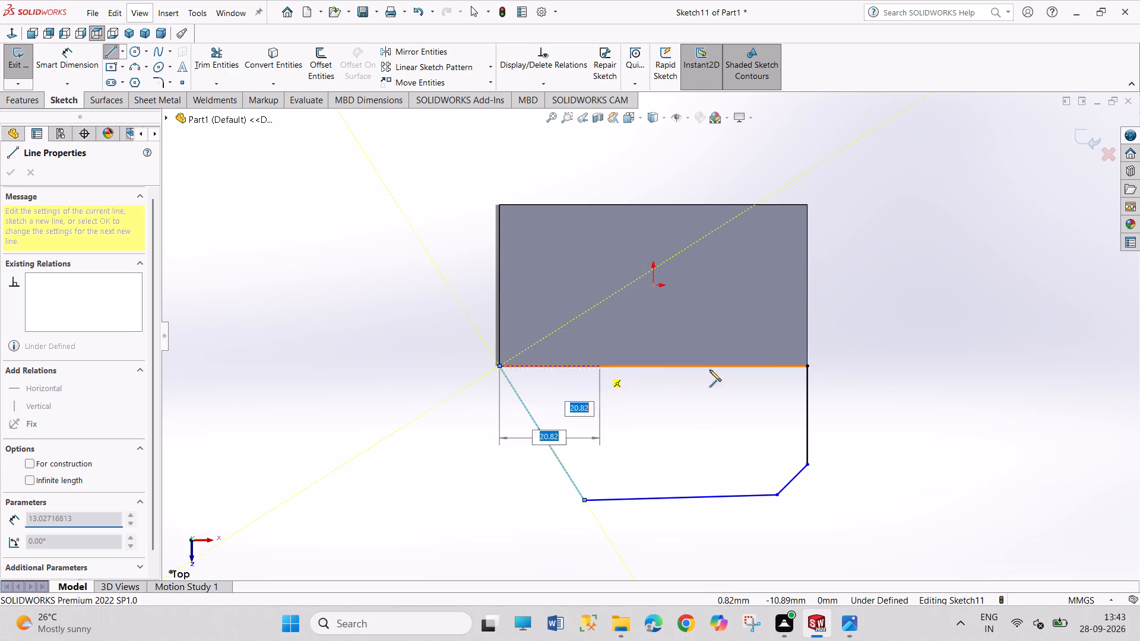
click(807, 364)
right_click(867, 295)
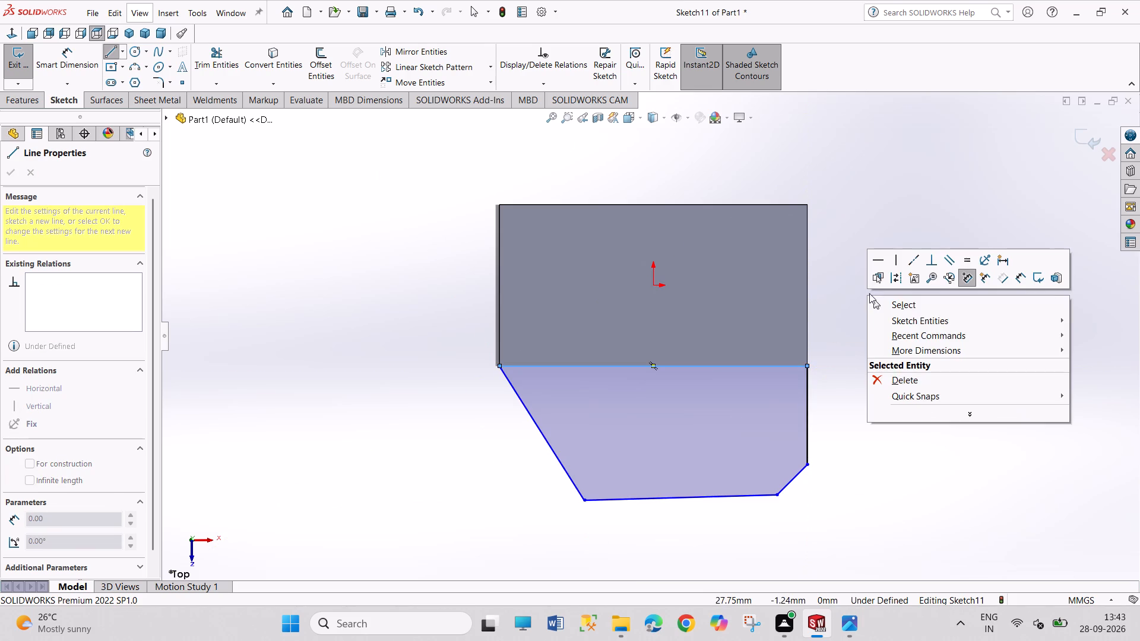
click(885, 302)
Make the outer end line of the tapered profile horizontal.
click(727, 494)
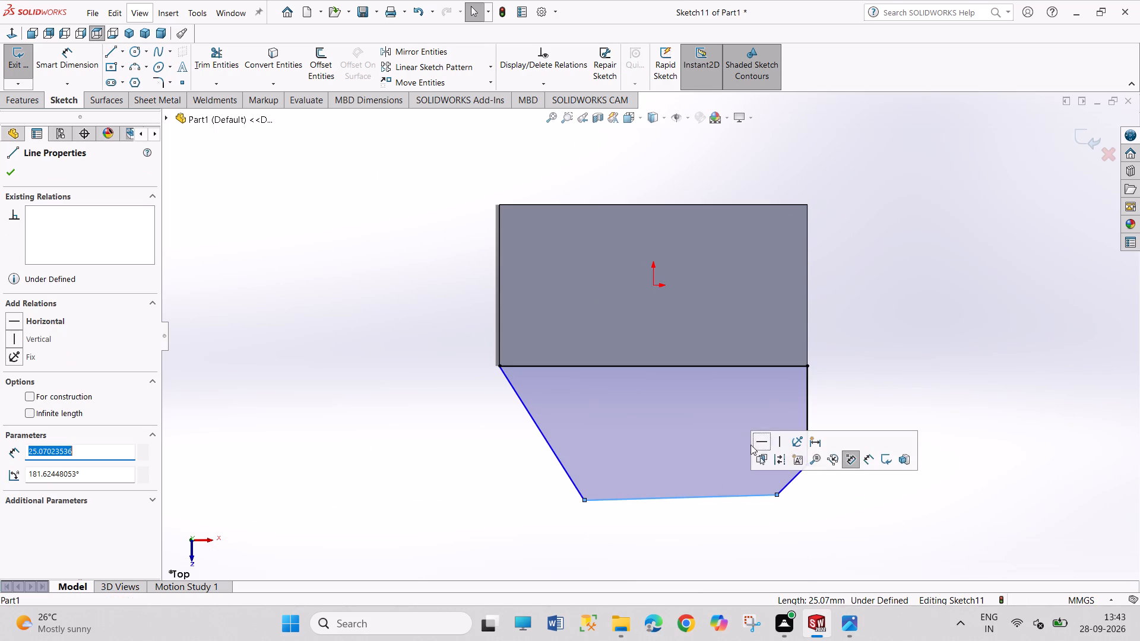
click(762, 445)
drag(906, 505, 934, 534)
Dimension the profile's angled outer corner as 5 mm horizontally by 5 mm vertically.
right_drag(913, 533, 885, 362)
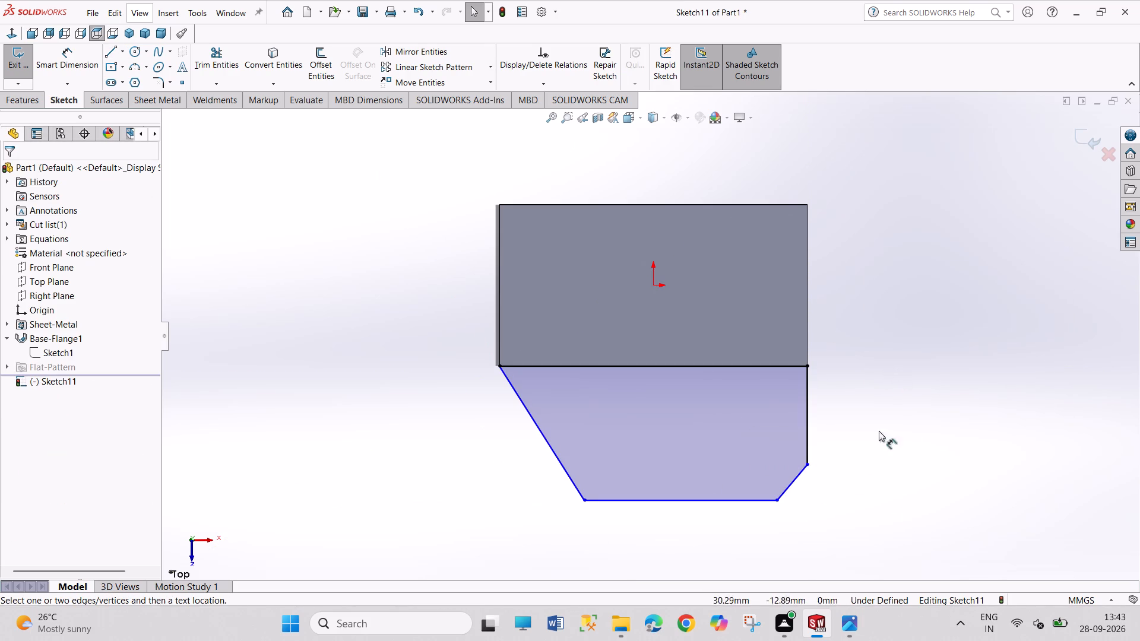
click(781, 502)
click(778, 500)
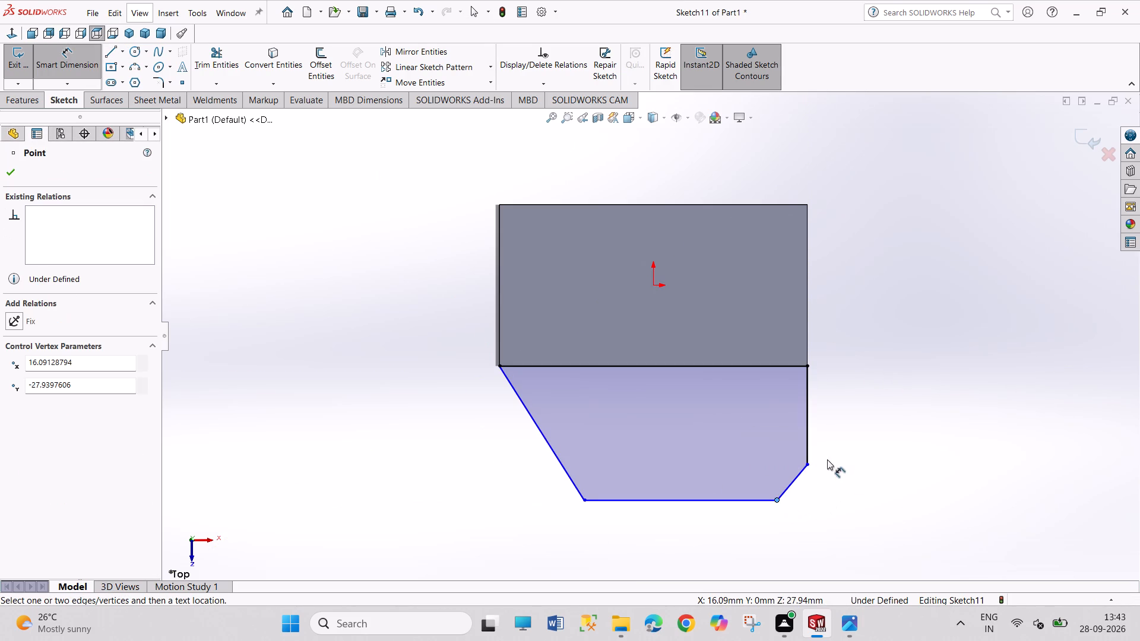
click(807, 465)
click(791, 528)
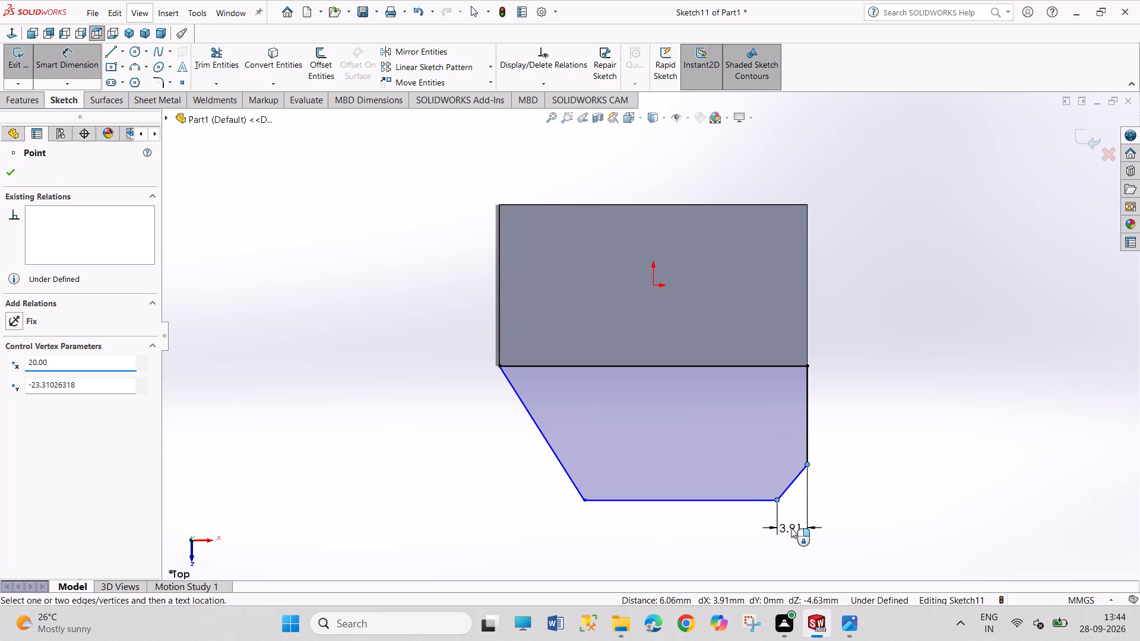
key(5)
key(Return)
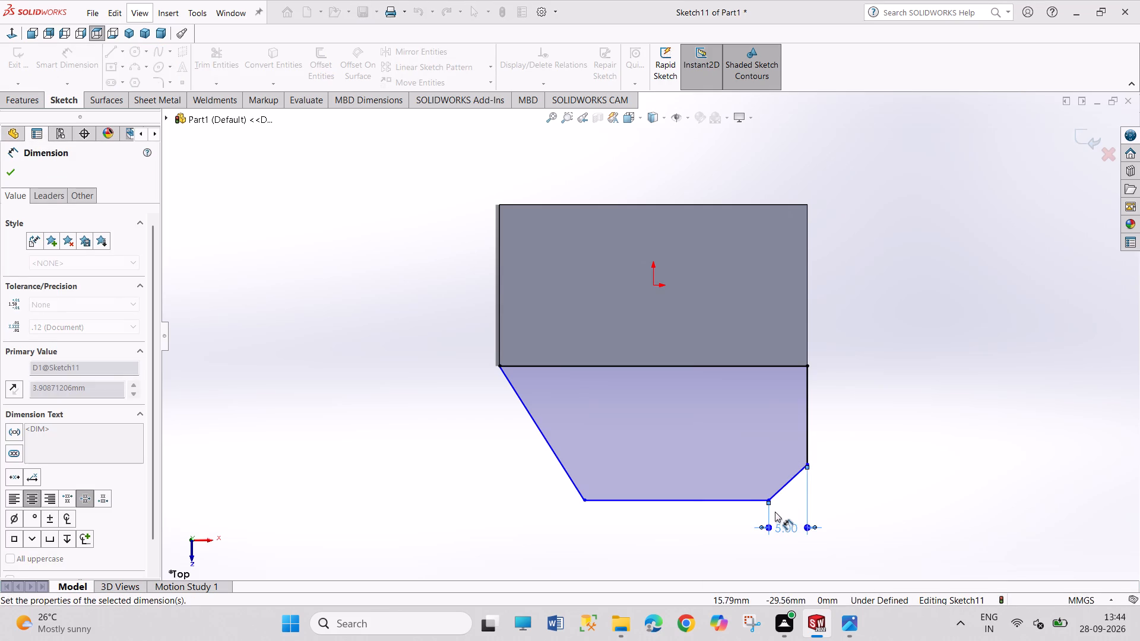
click(771, 498)
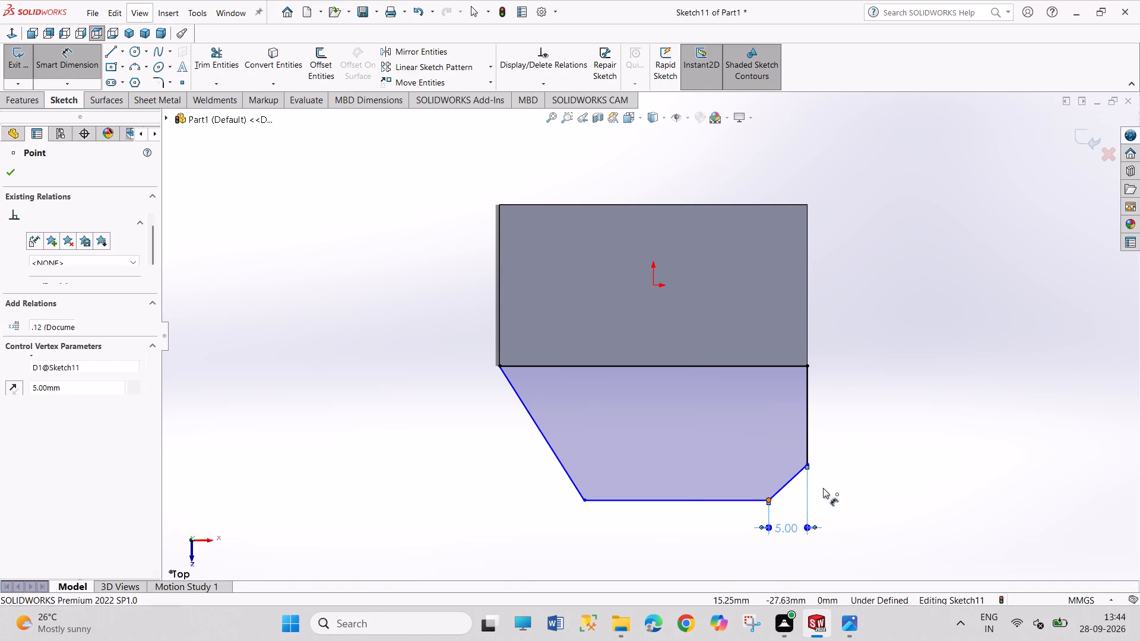
click(809, 465)
click(847, 480)
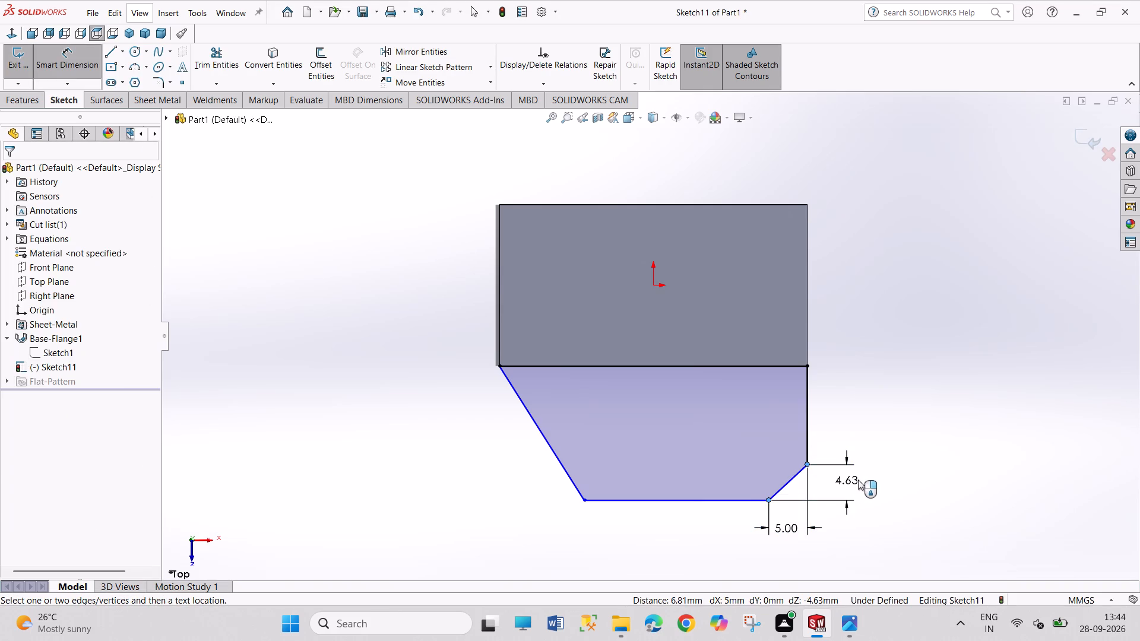
key(5)
key(Return)
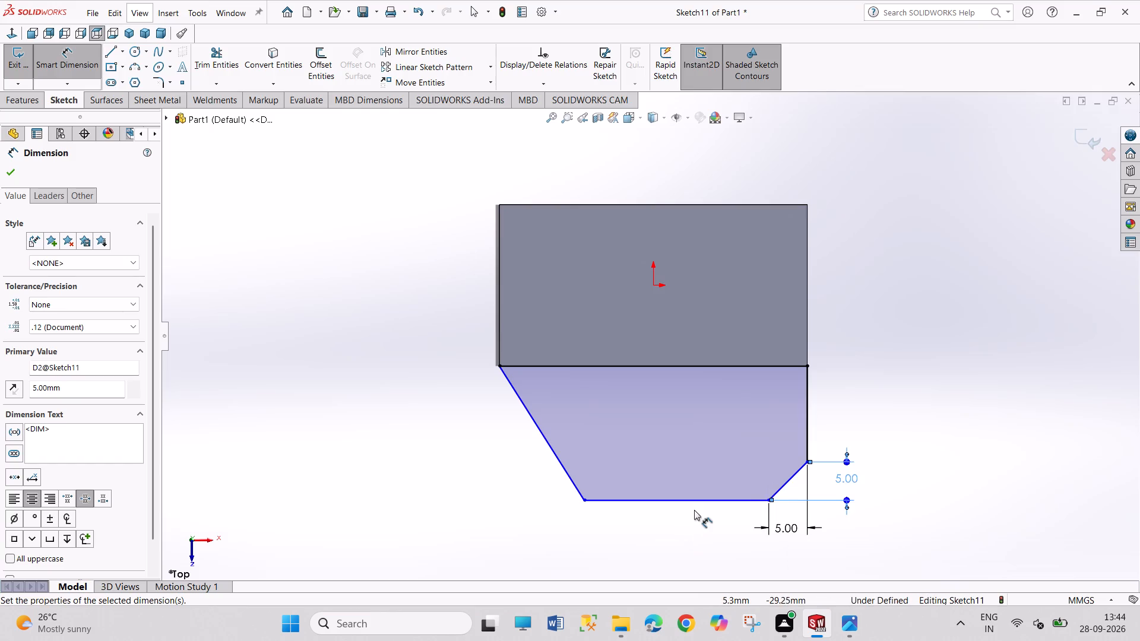
Dimension the profile's outer end line as 15 mm and its distance from the flange's far edge as 47 mm.
click(696, 500)
click(702, 530)
key(1)
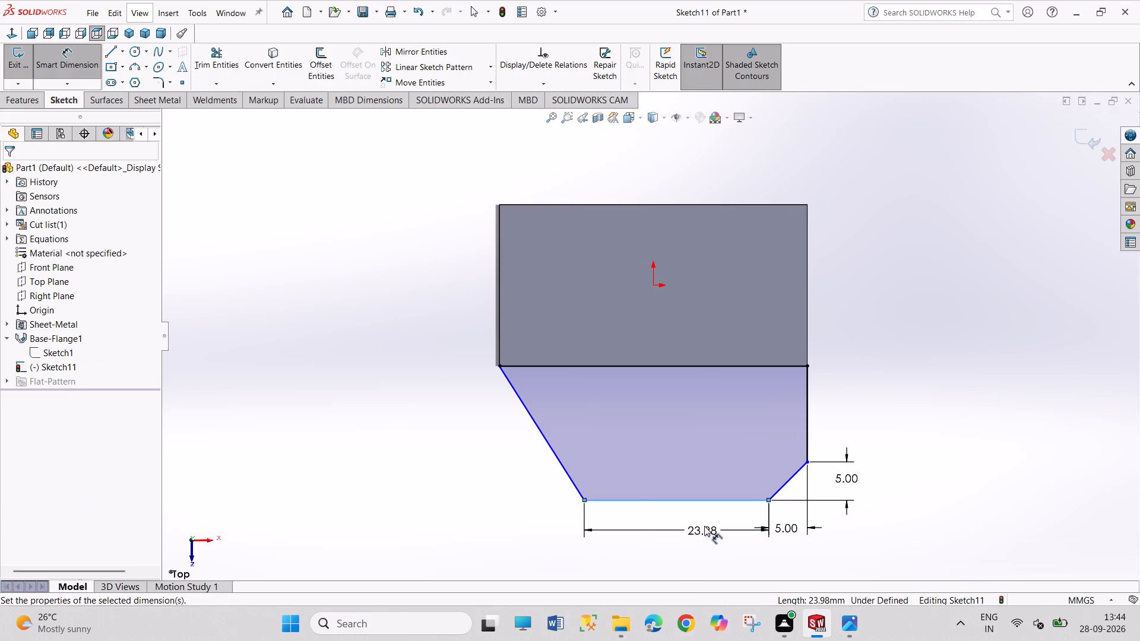
key(5)
key(Return)
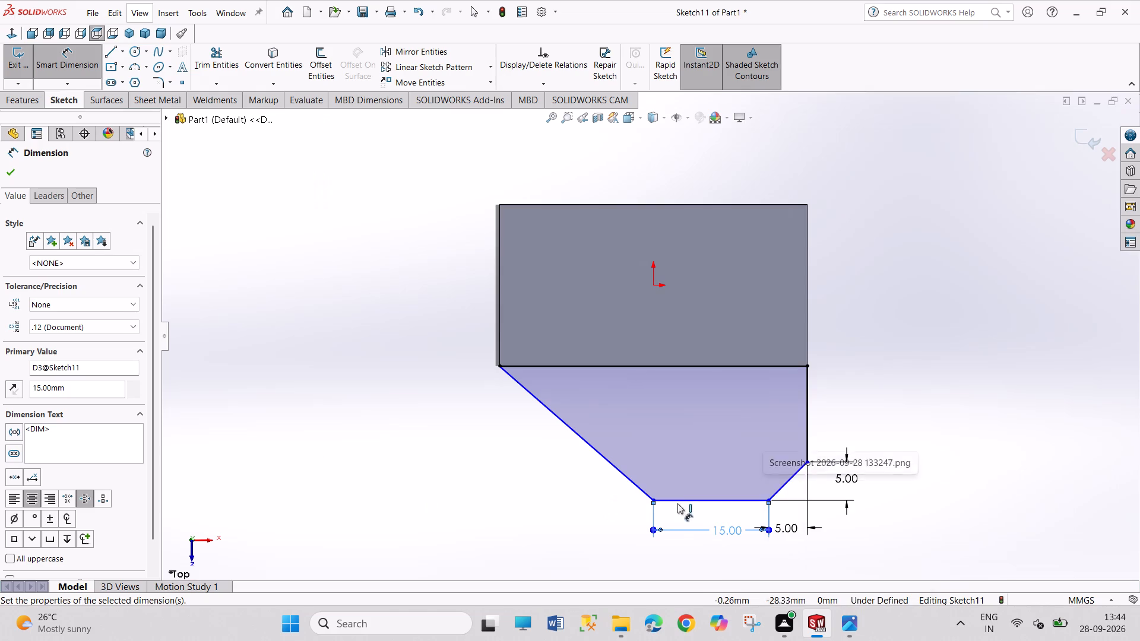
click(715, 501)
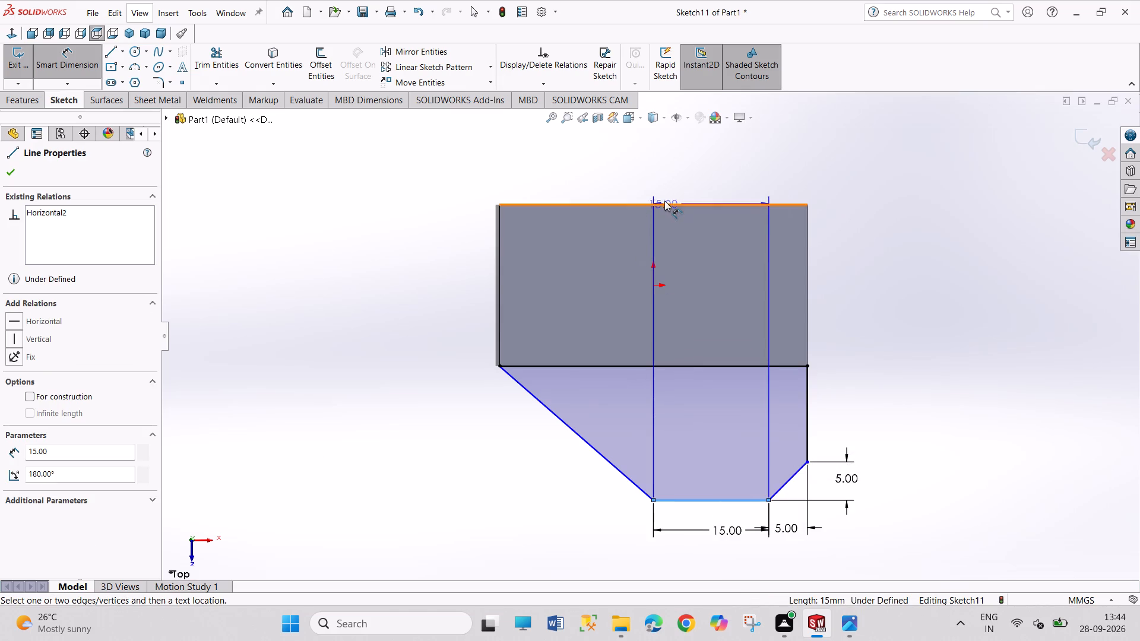
drag(667, 204, 651, 205)
click(403, 343)
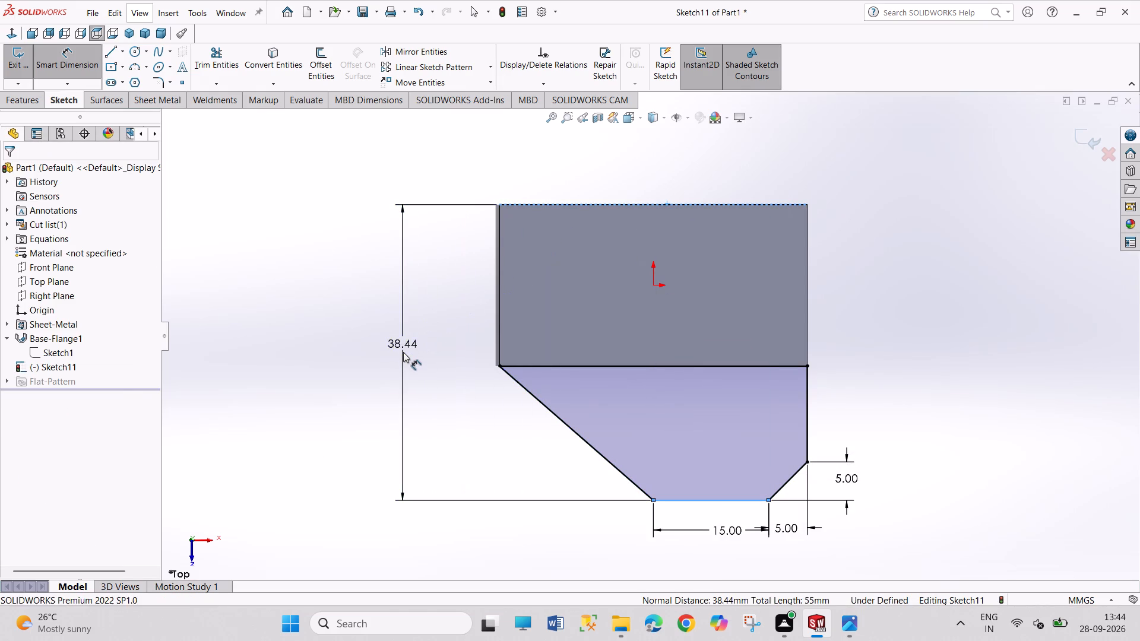
text(47)
key(Return)
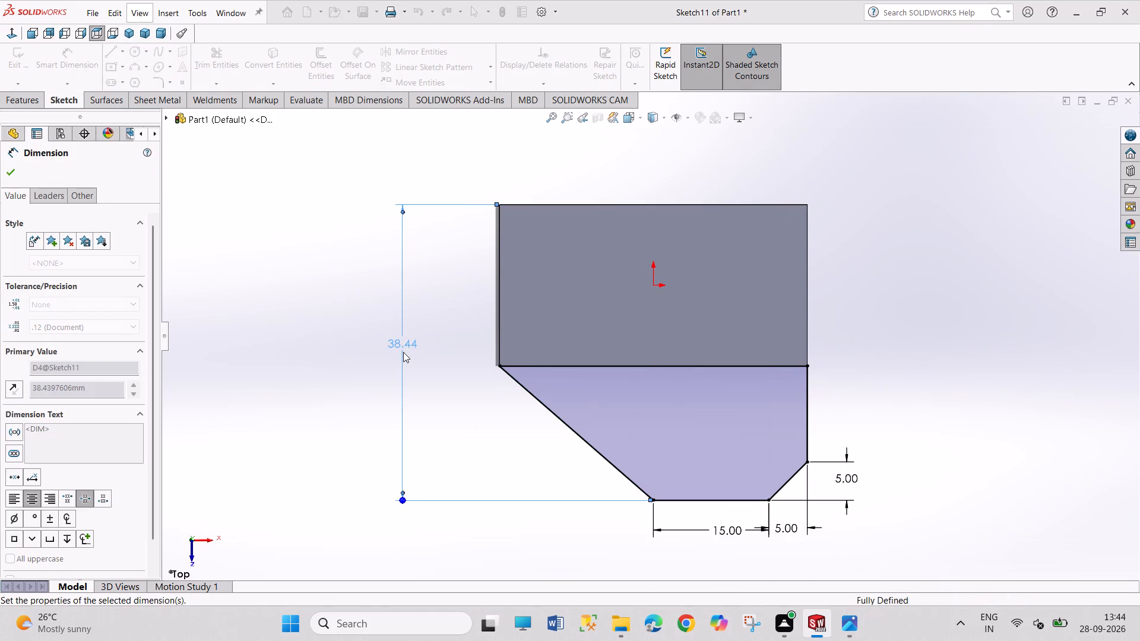
right_click(867, 333)
click(900, 368)
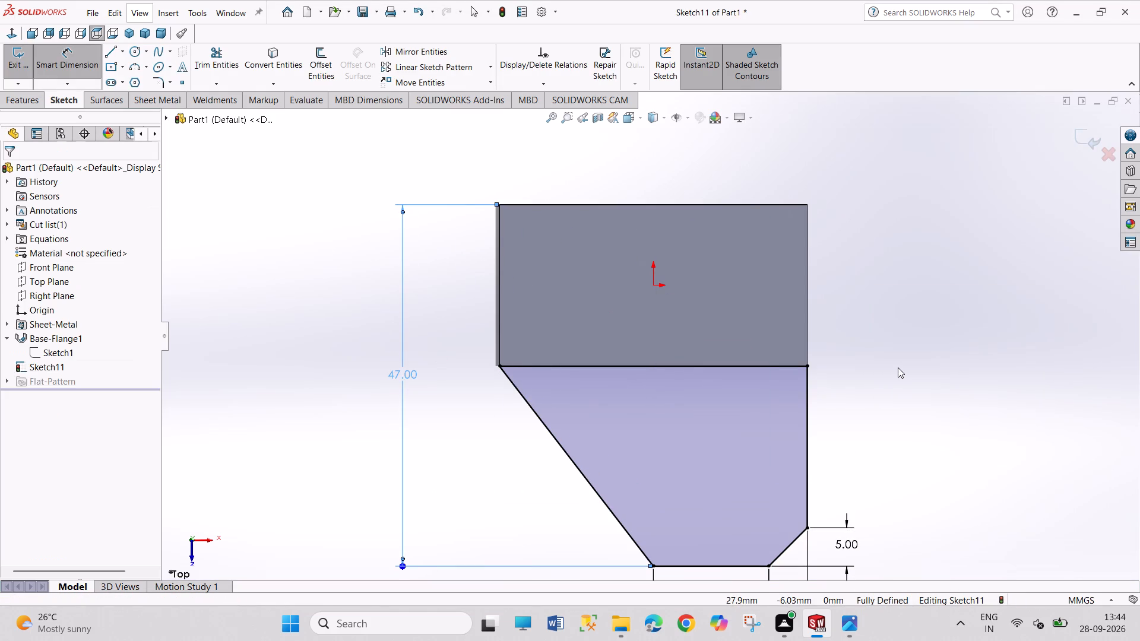
Exit the sketch and create a 0.5 mm Base Flange/Tab from the tapered profile, merged with the flat flange.
scroll(894, 363, up, 2)
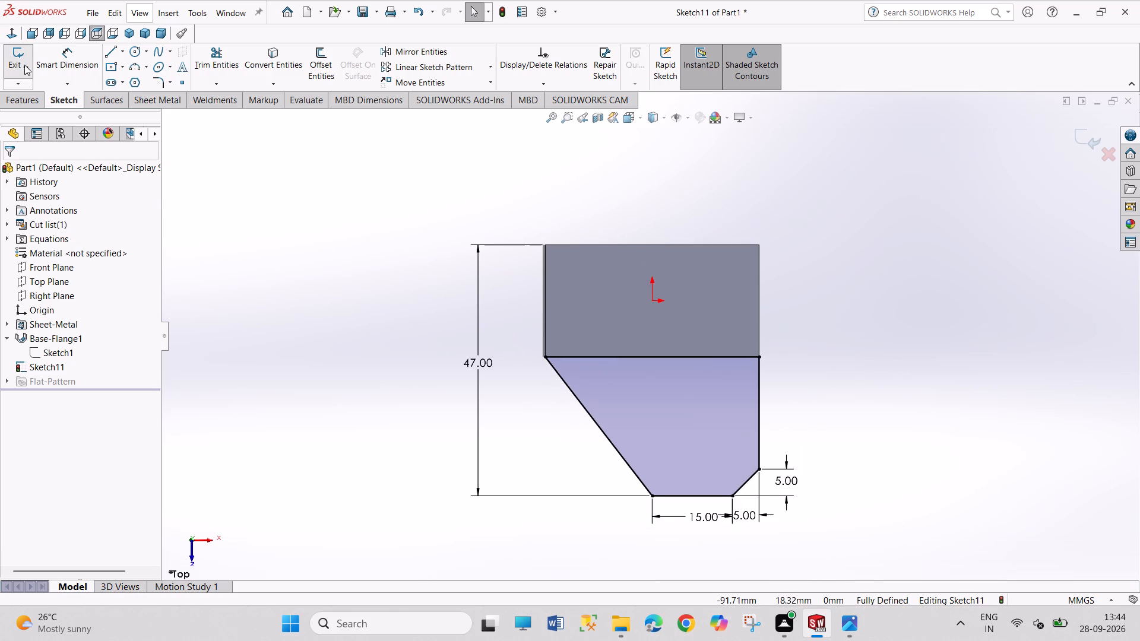
click(24, 65)
click(20, 59)
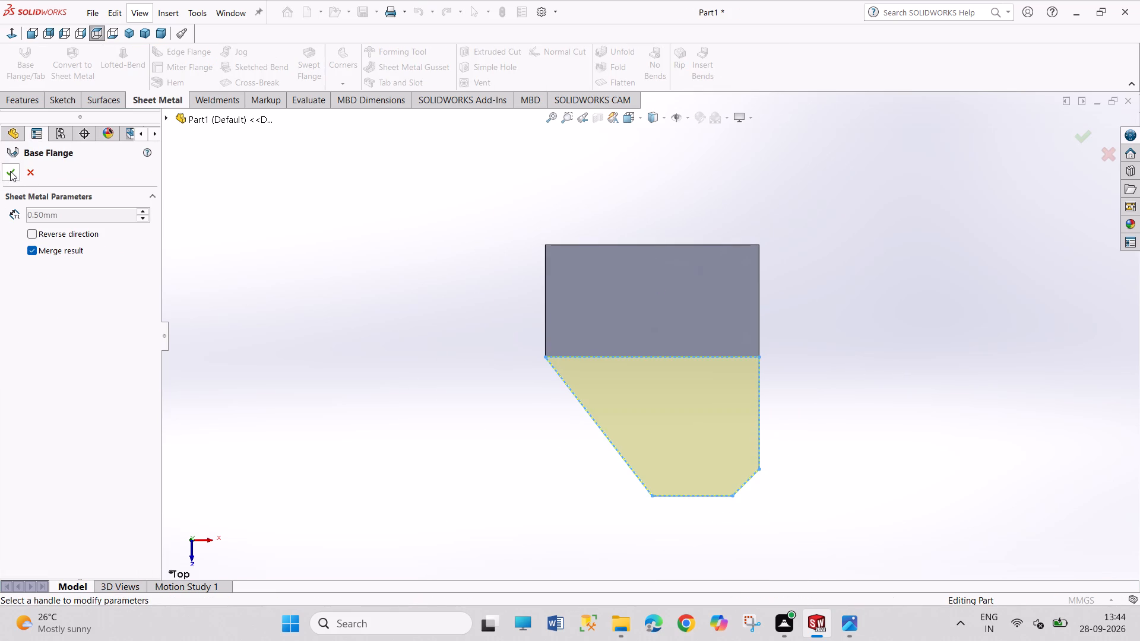
click(11, 171)
drag(349, 358, 511, 464)
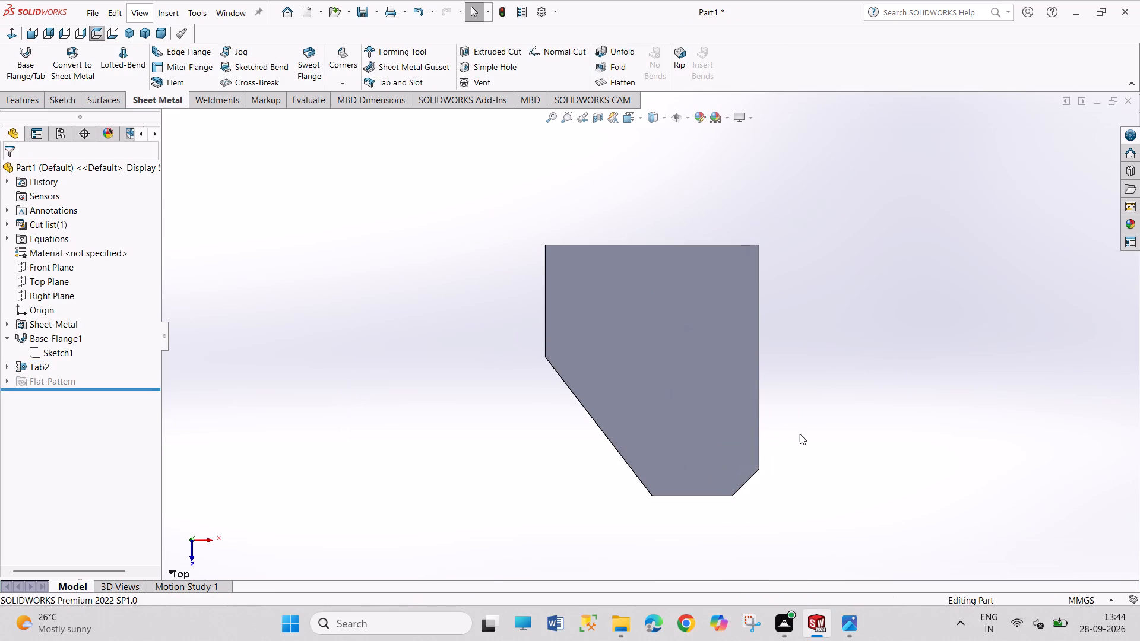
Sketch a horizontal line across the full width of the flat part's face, about 15 mm from the flange's far edge.
middle_drag(797, 431, 774, 534)
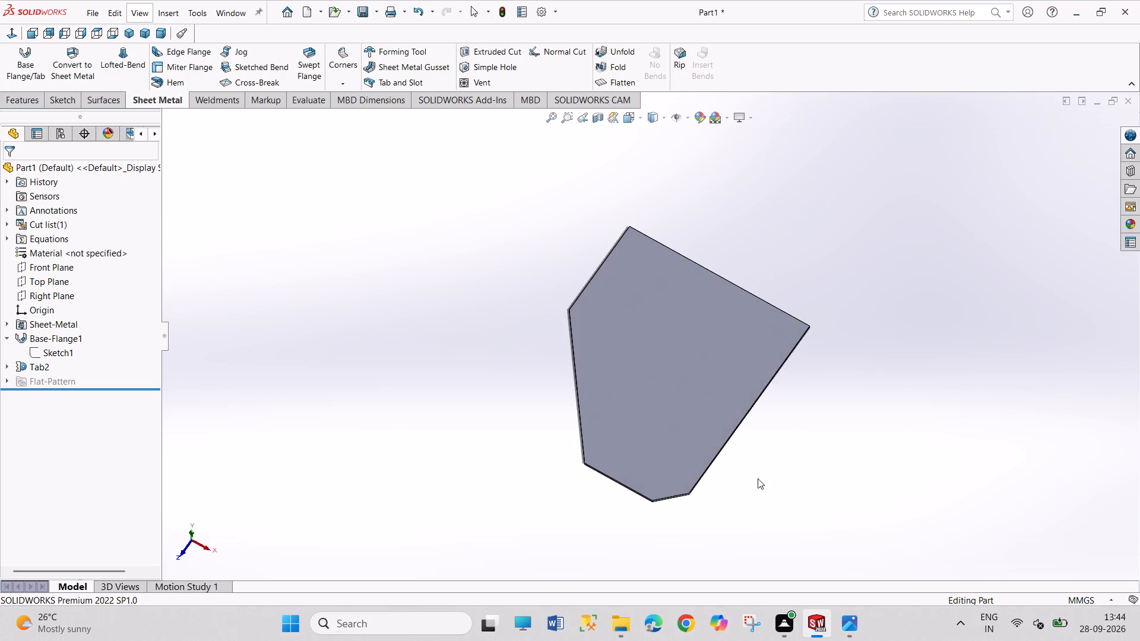
click(714, 372)
click(769, 335)
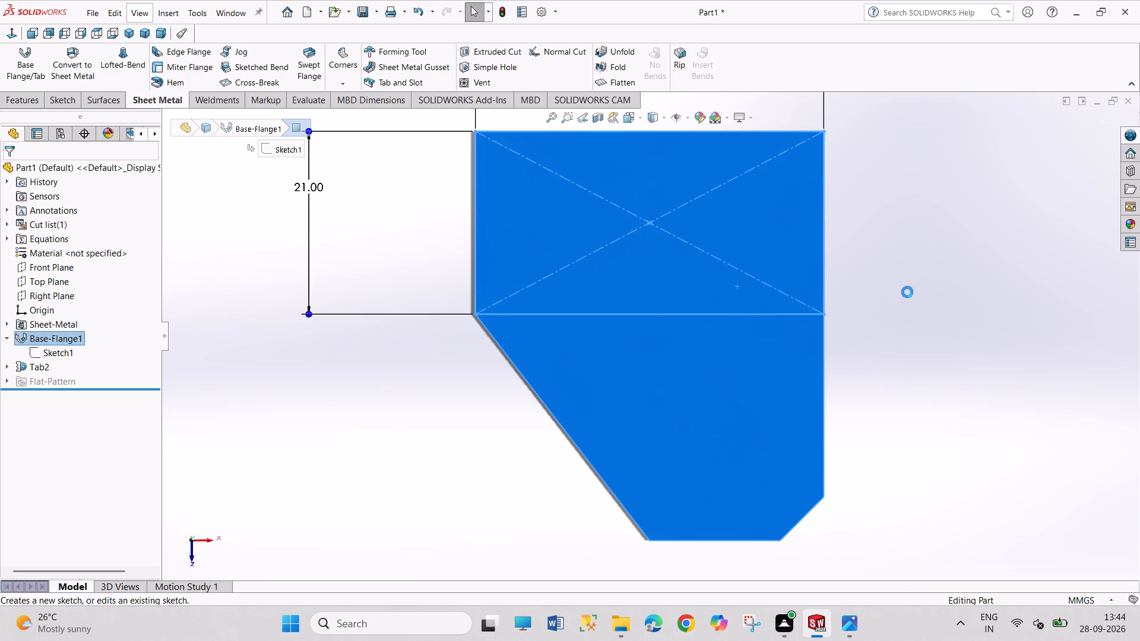
drag(943, 226, 981, 329)
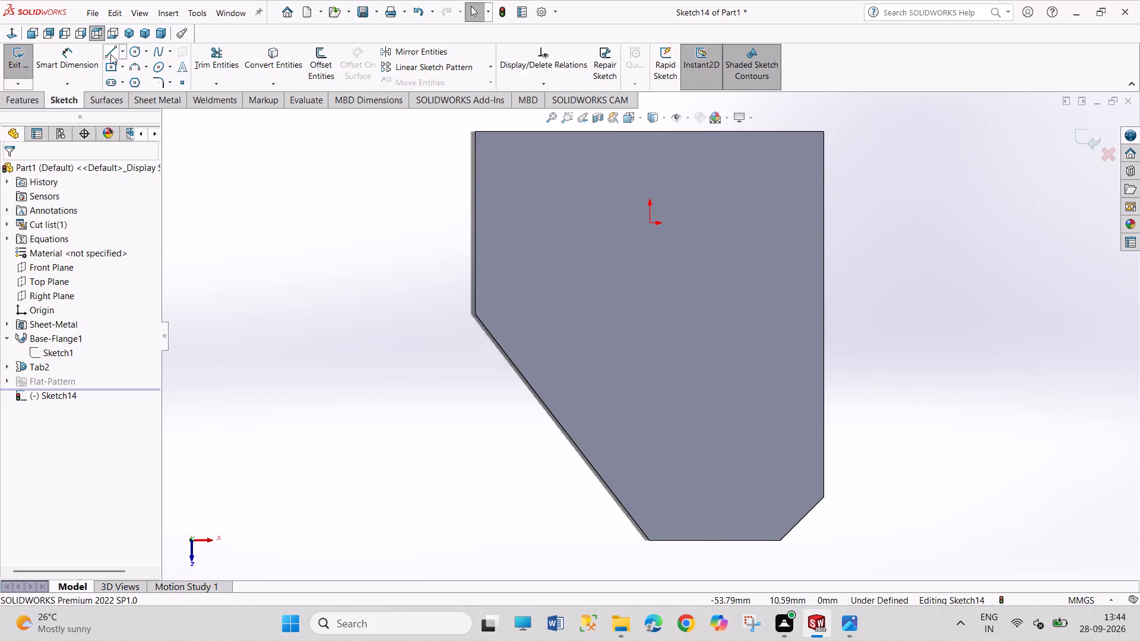
click(111, 54)
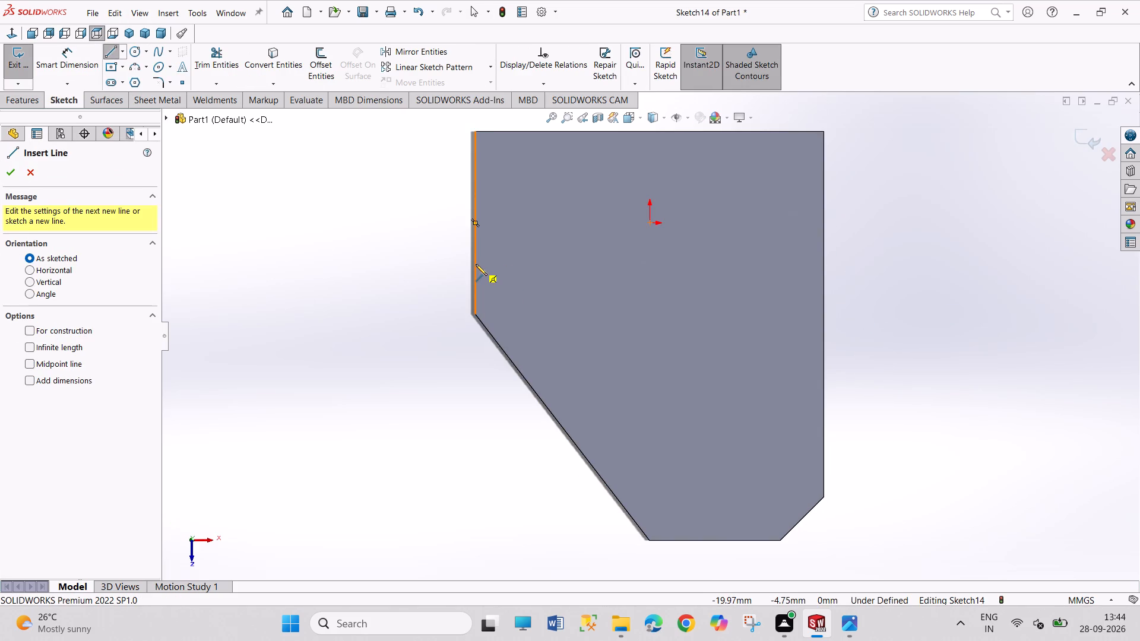
click(476, 264)
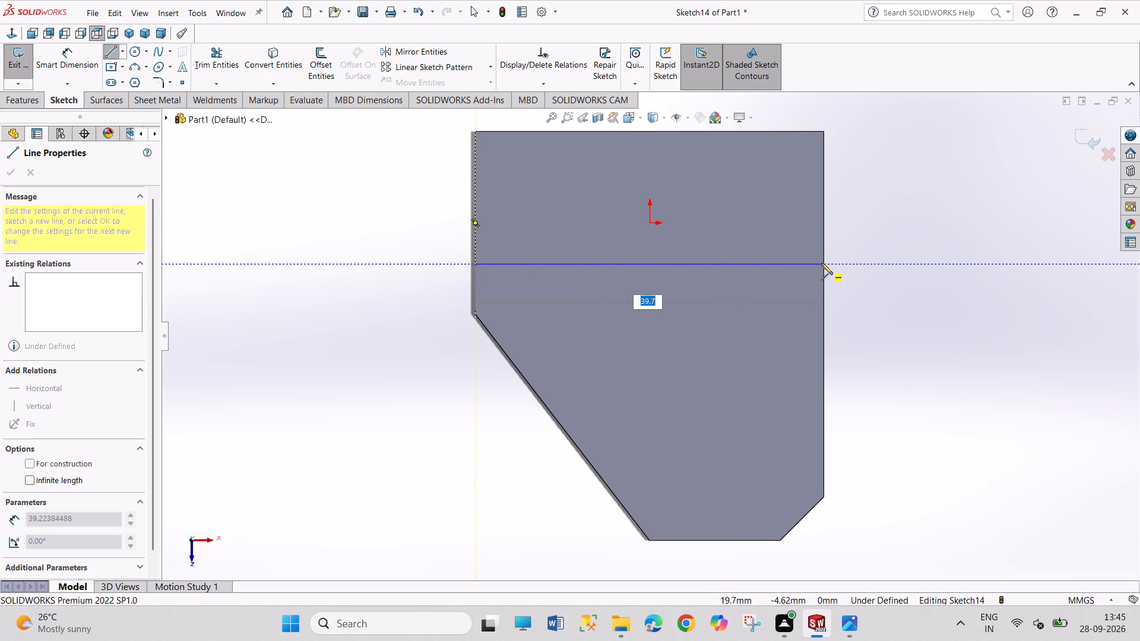
click(824, 263)
right_click(864, 227)
click(878, 234)
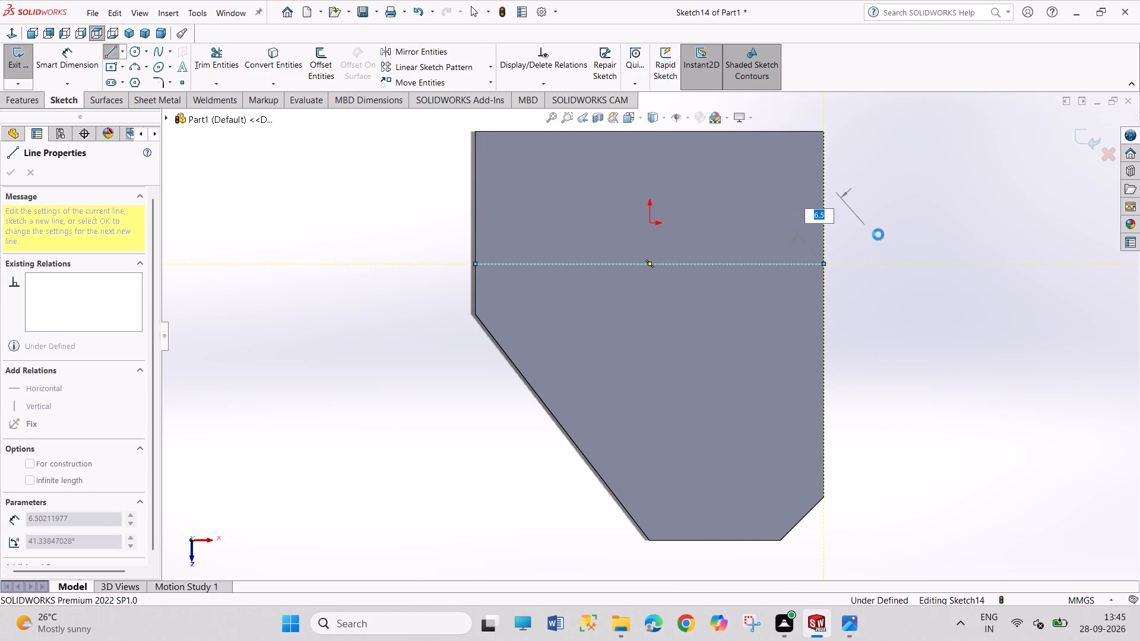
Dimension the bend line 15 mm from the flange's far edge and exit the sketch.
right_drag(874, 294, 857, 216)
drag(867, 291, 857, 233)
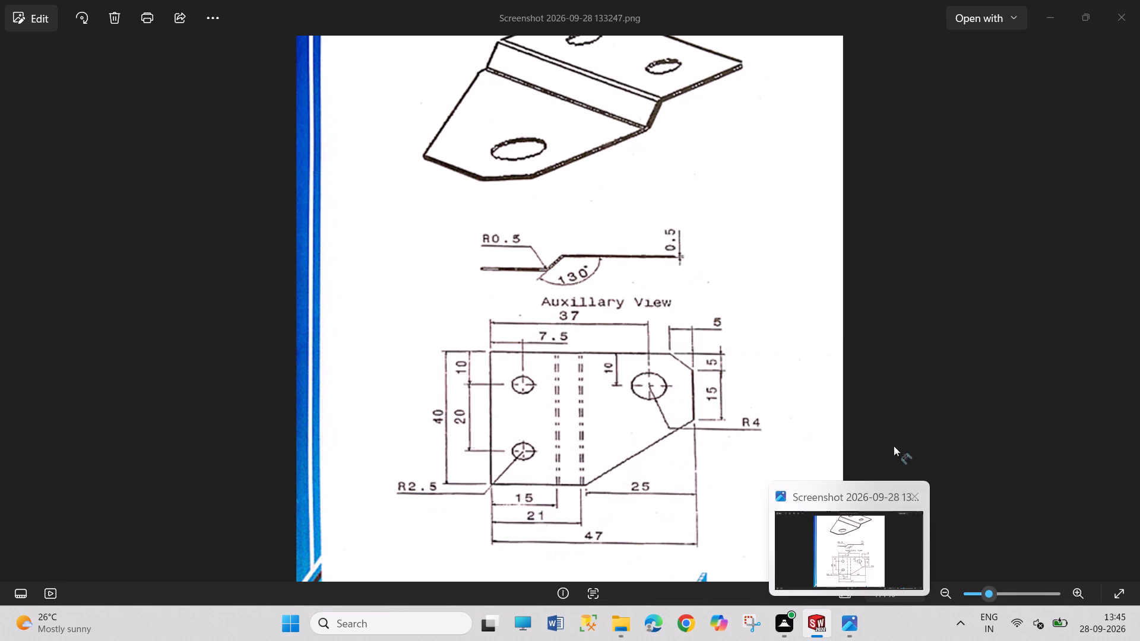
click(824, 130)
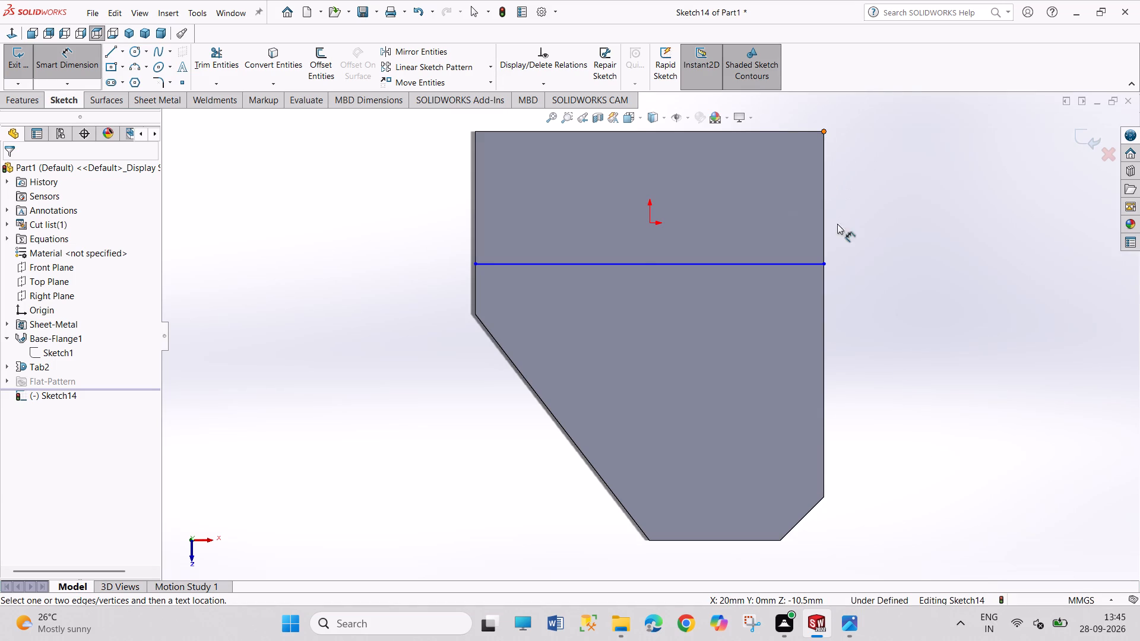
click(825, 264)
click(862, 234)
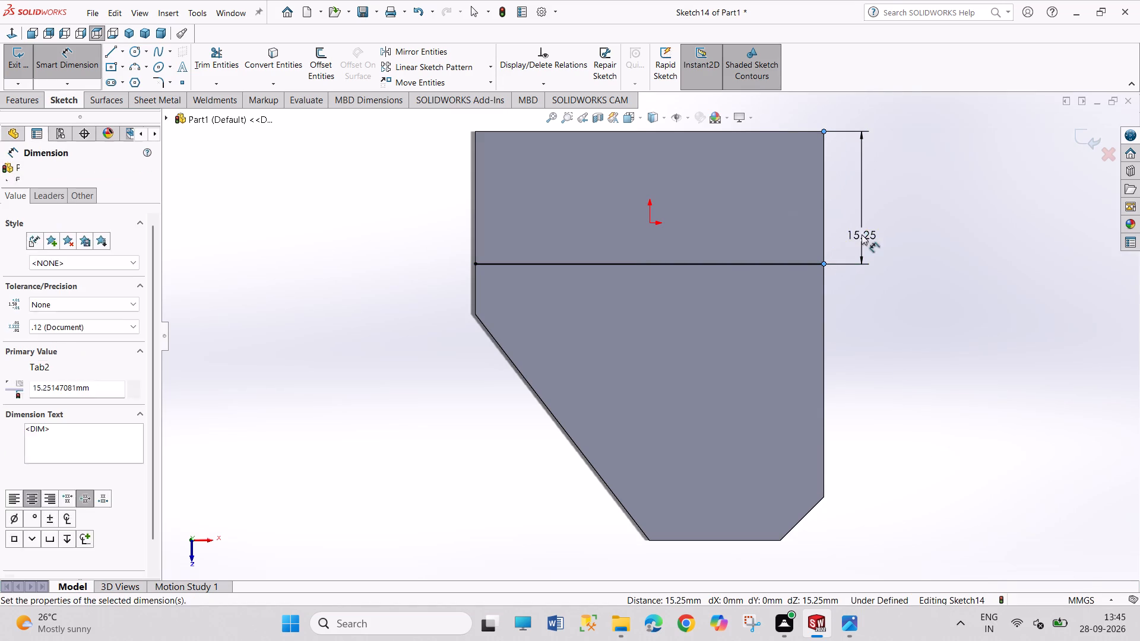
text(15)
key(Return)
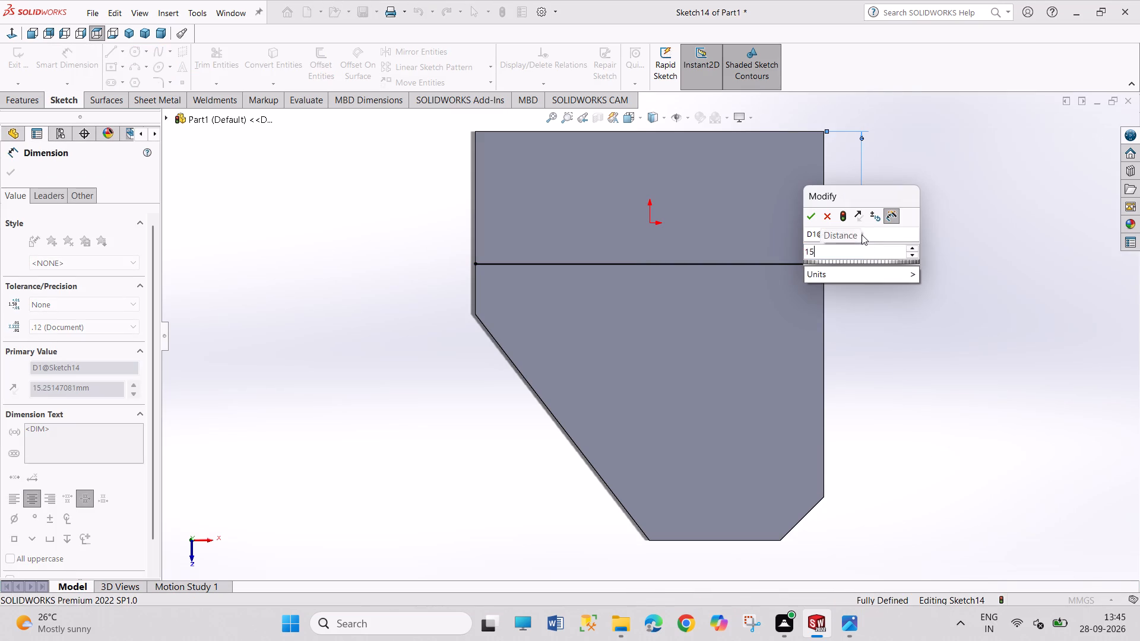
right_click(931, 255)
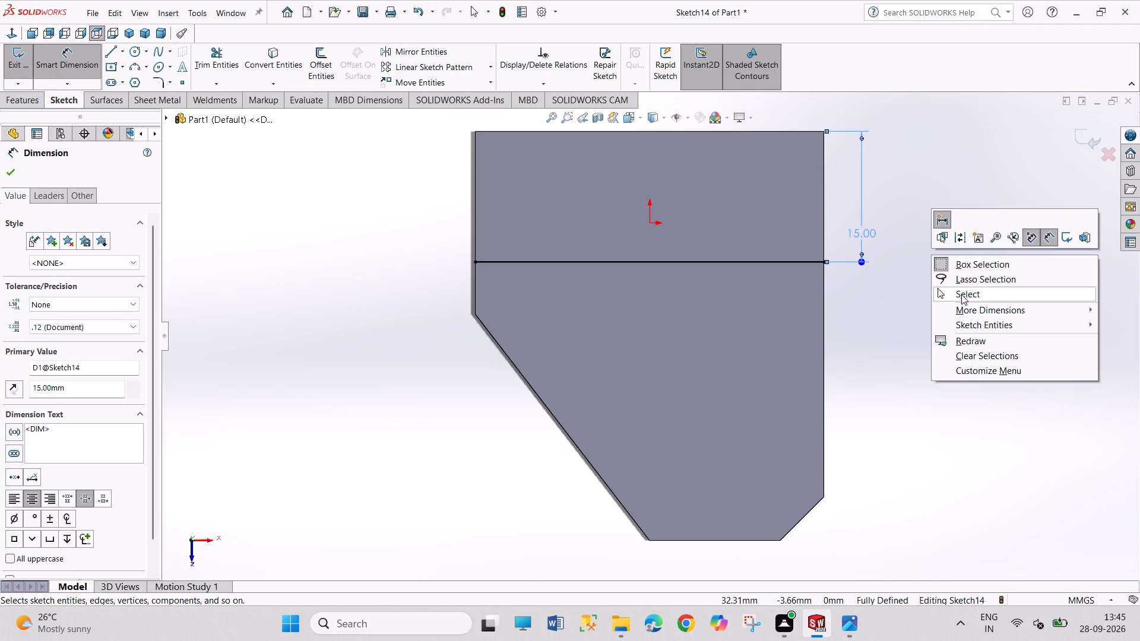
click(961, 294)
click(28, 62)
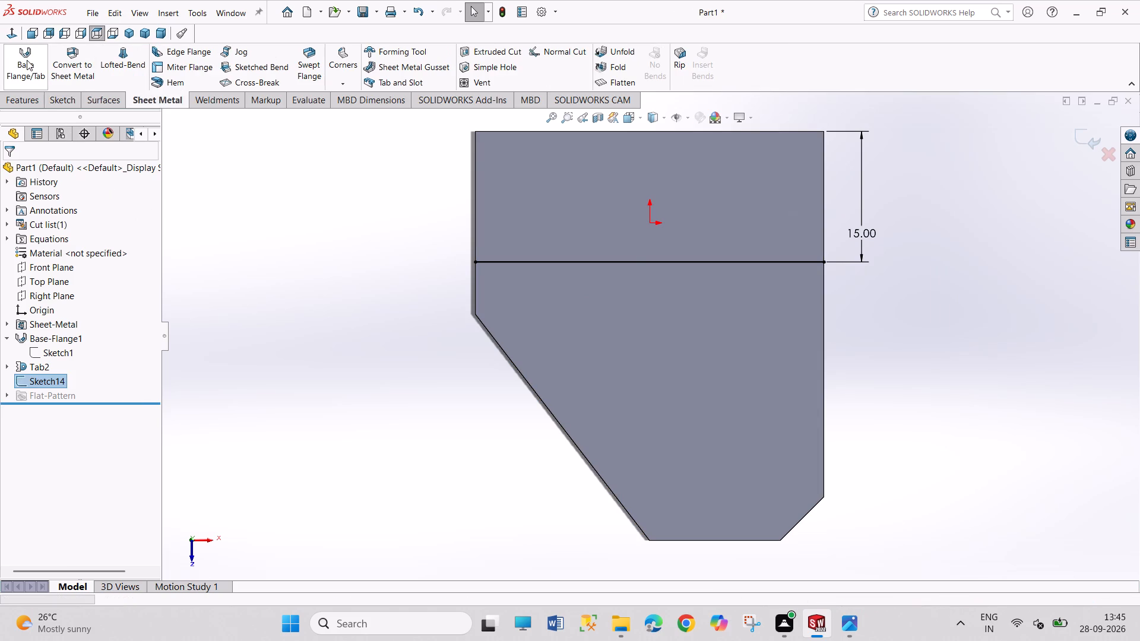
Start a Sketched Bend on the line with a 0.5 mm custom radius and 30-degree angle, reversing the bend direction.
click(244, 72)
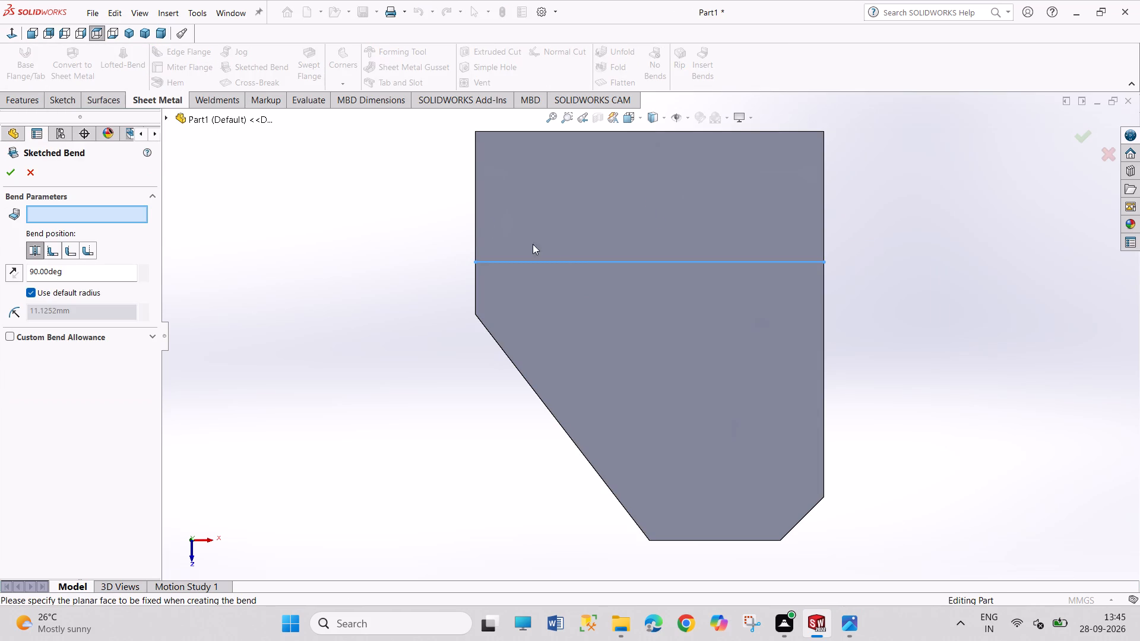
click(586, 285)
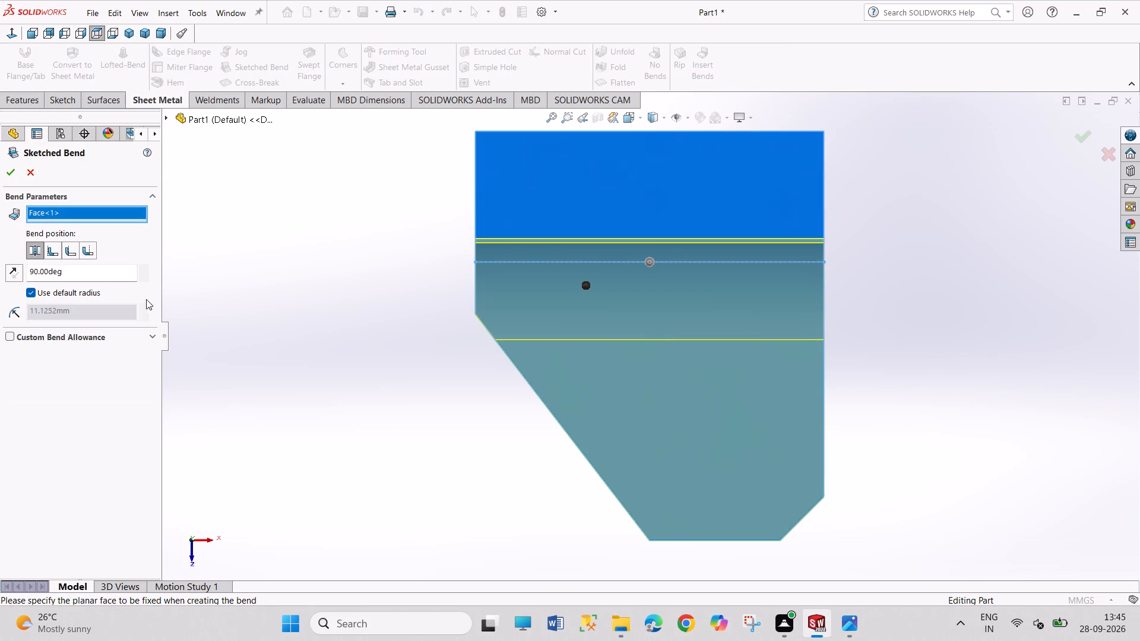
click(62, 292)
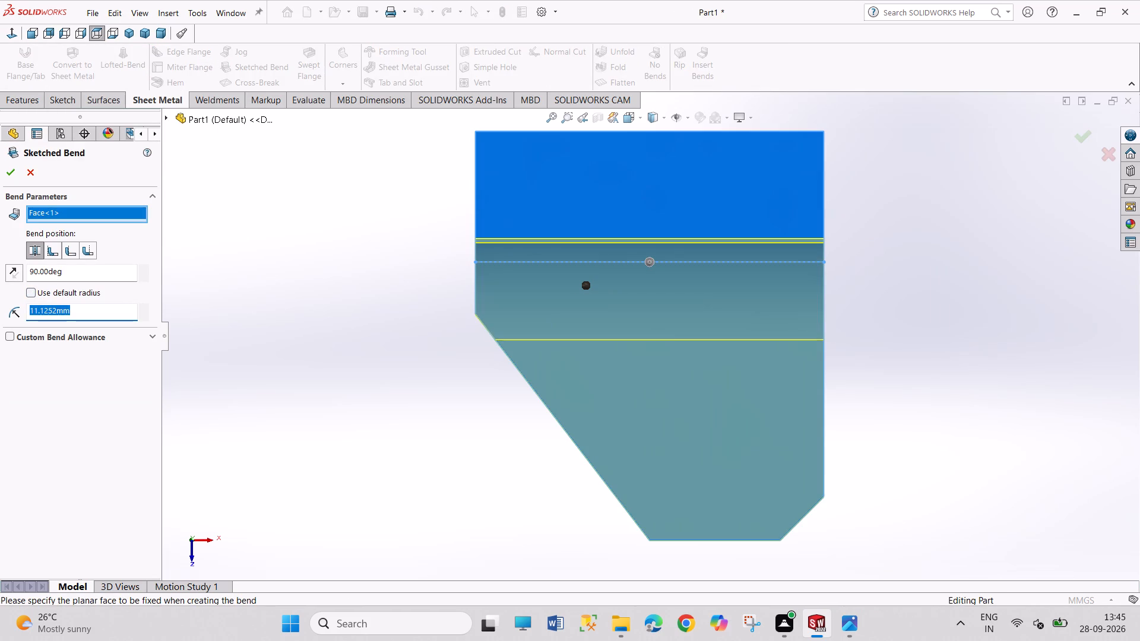
text(0.5)
key(Return)
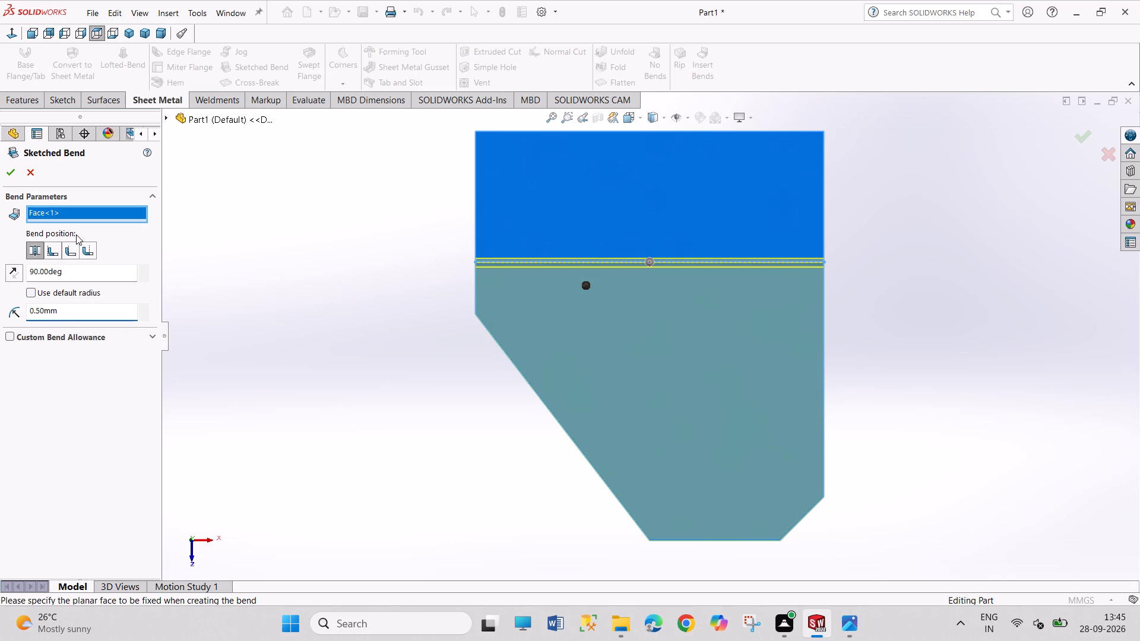
double_click(84, 275)
text(30)
click(17, 277)
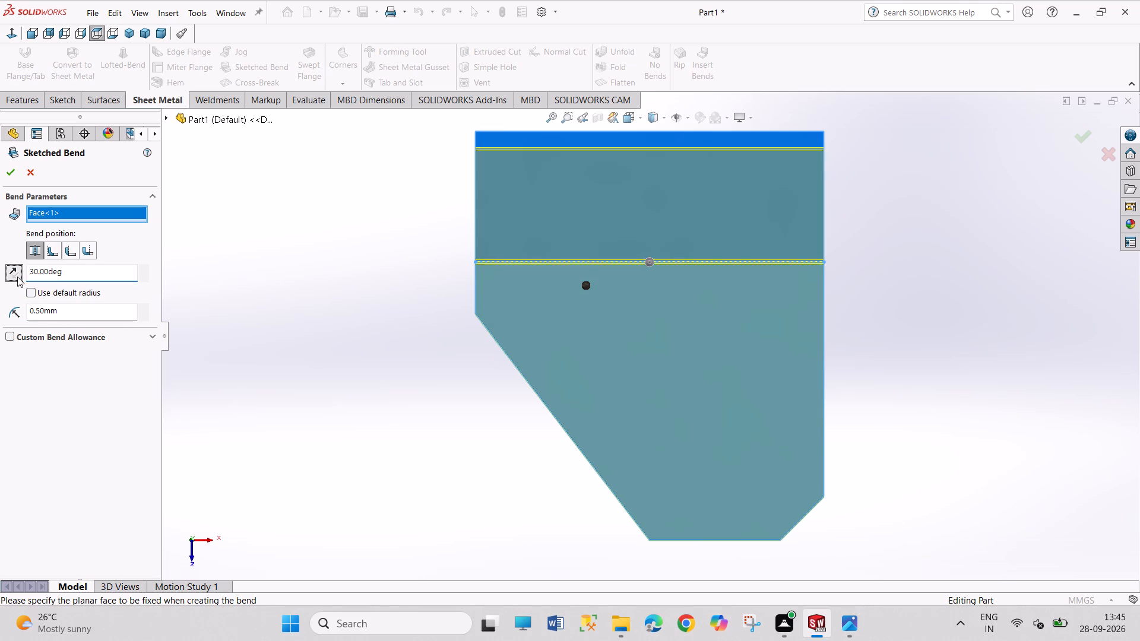
Replace the fixed face with the rectangular portion beyond the bend line, keep the reversed direction, and create the bend.
middle_drag(871, 445, 845, 434)
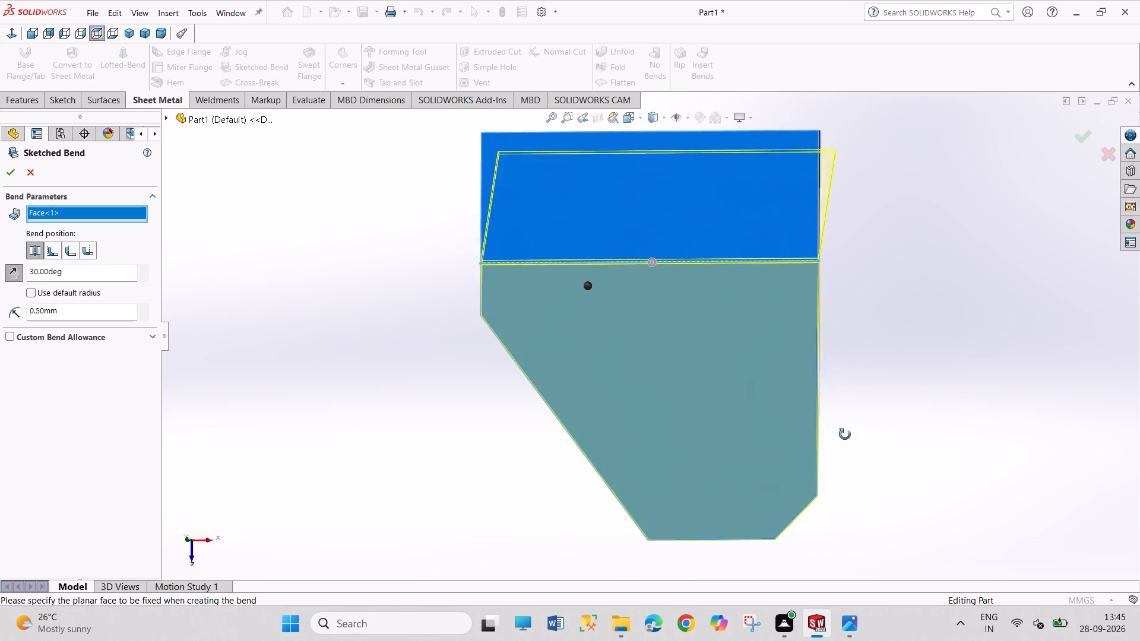
middle_drag(845, 434, 777, 416)
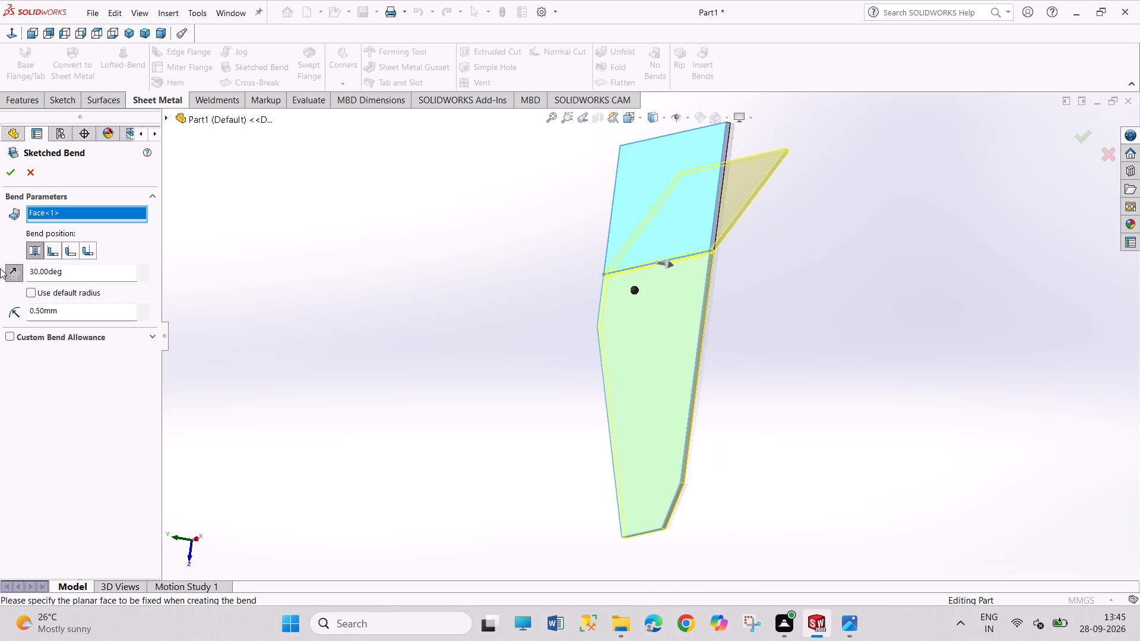
click(12, 274)
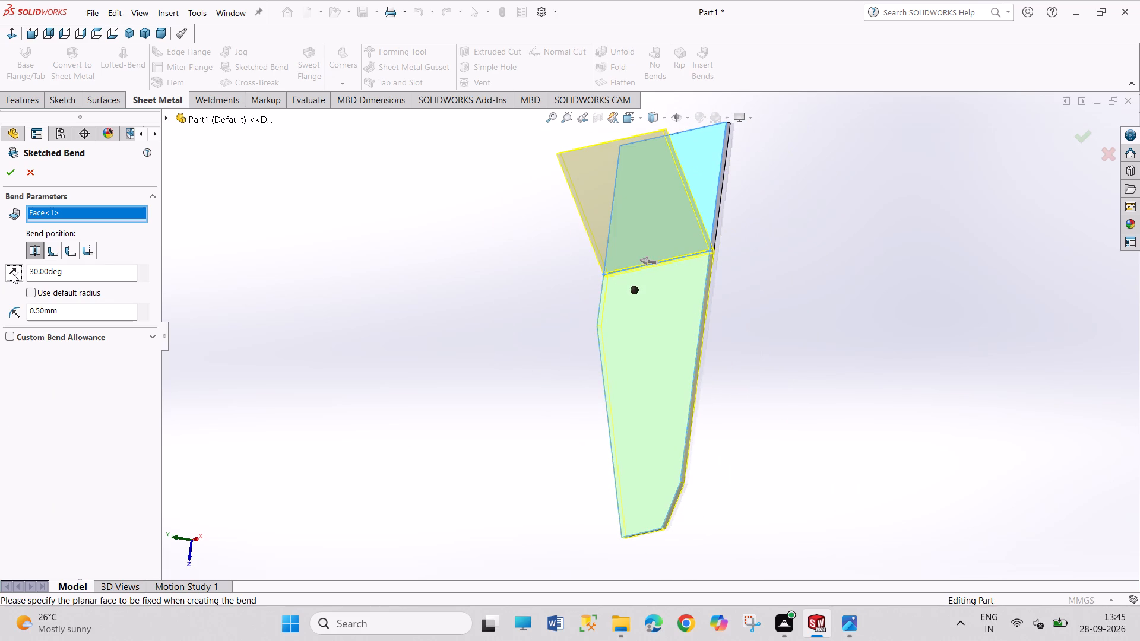
click(12, 273)
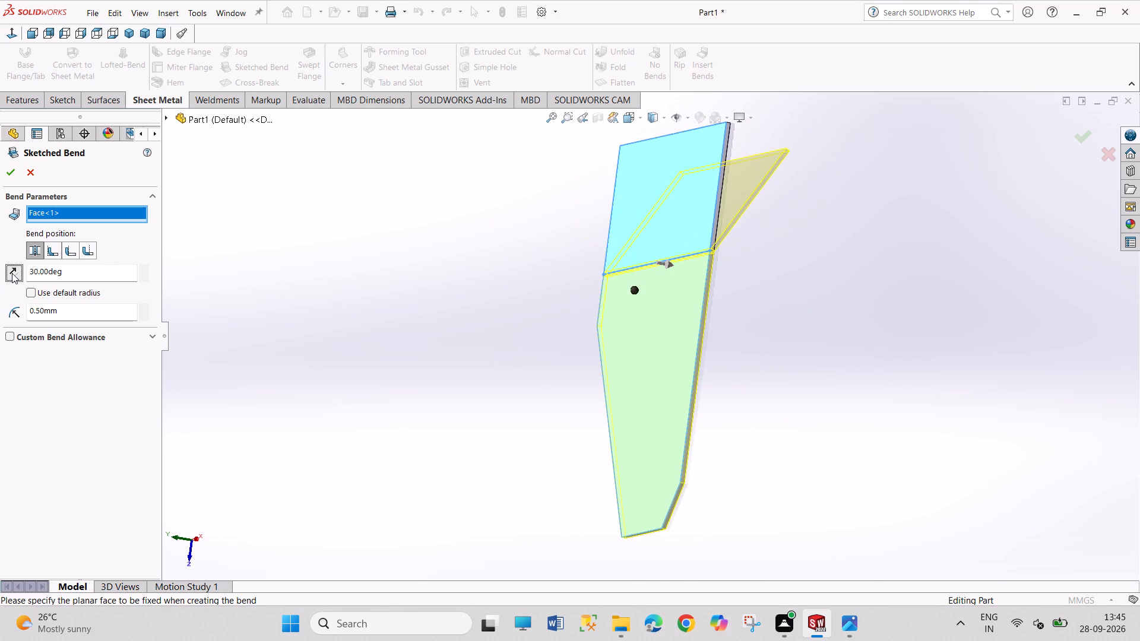
right_click(65, 207)
right_click(77, 217)
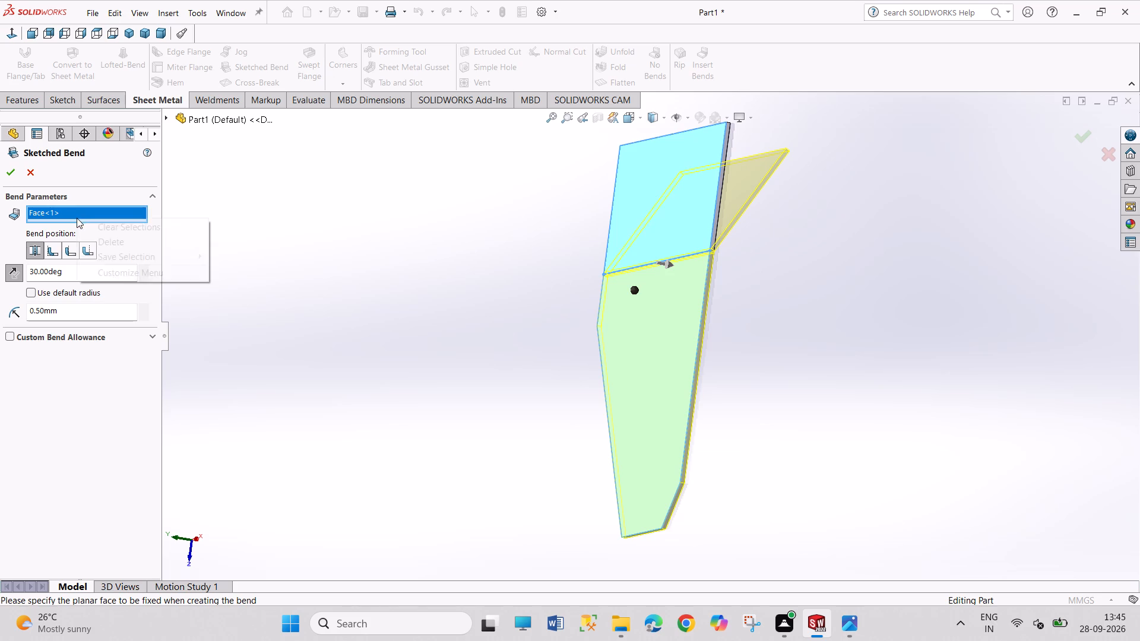
click(88, 224)
click(651, 314)
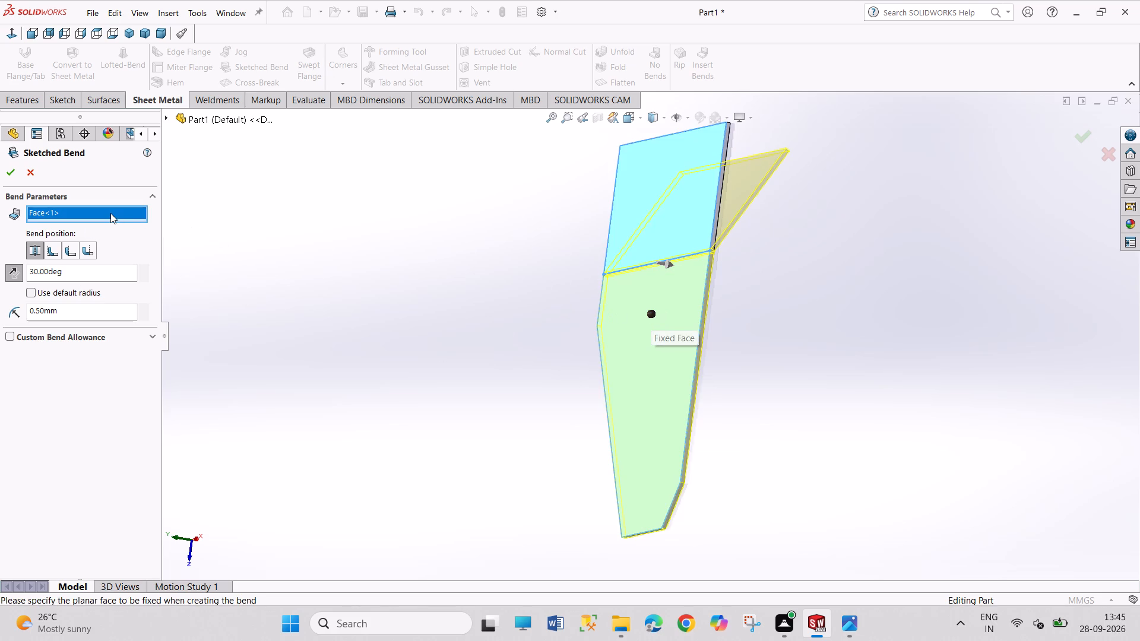
click(14, 274)
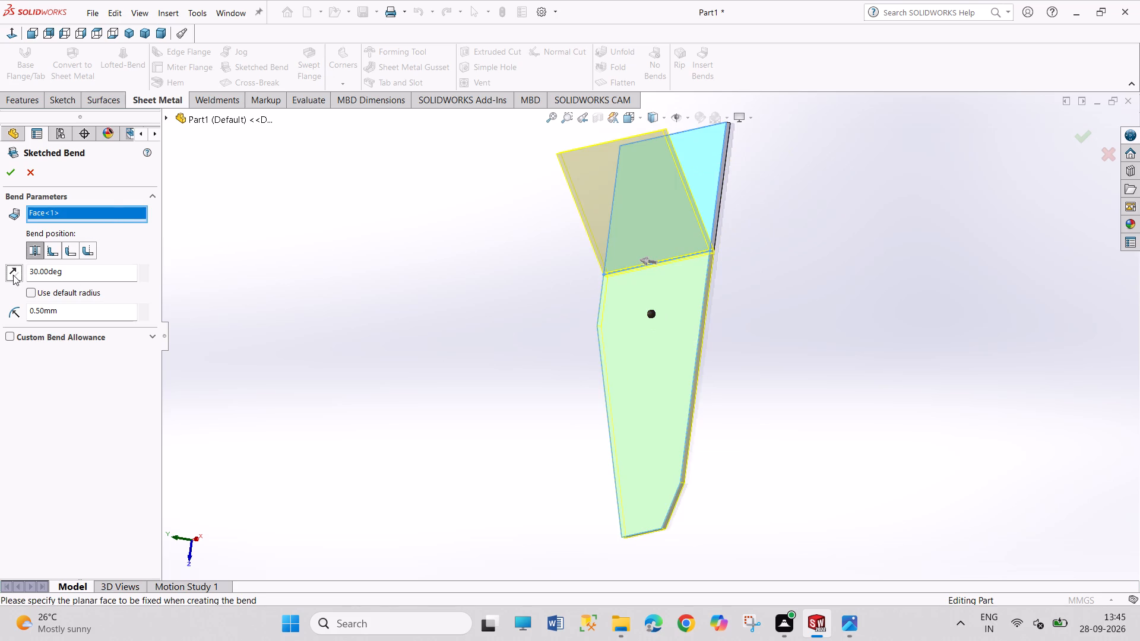
click(13, 275)
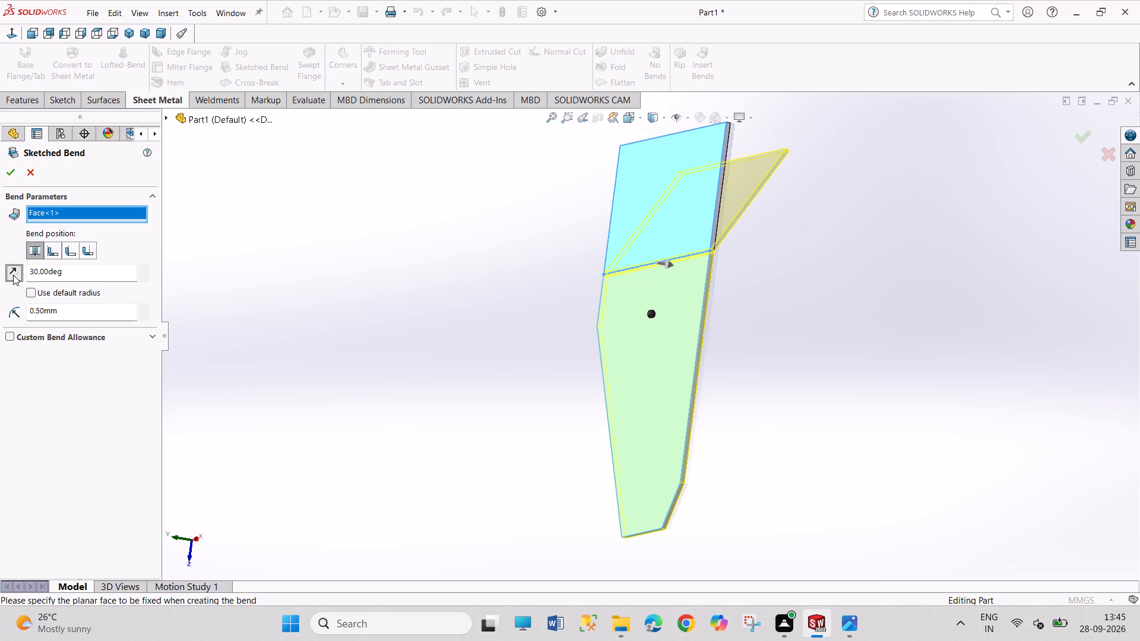
right_click(63, 217)
click(91, 230)
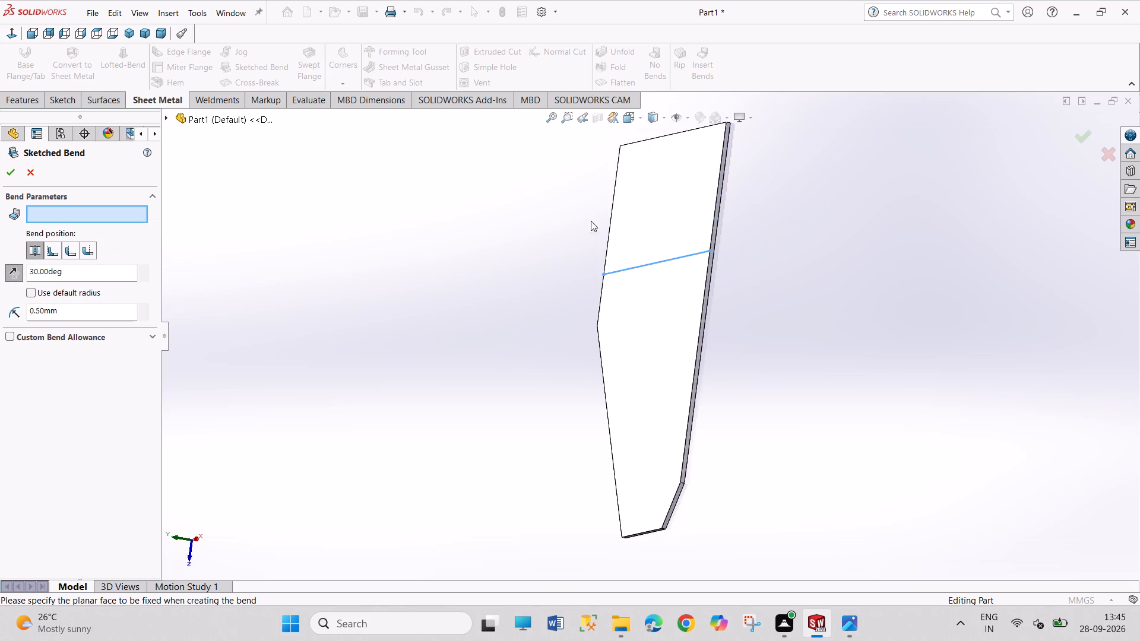
click(652, 182)
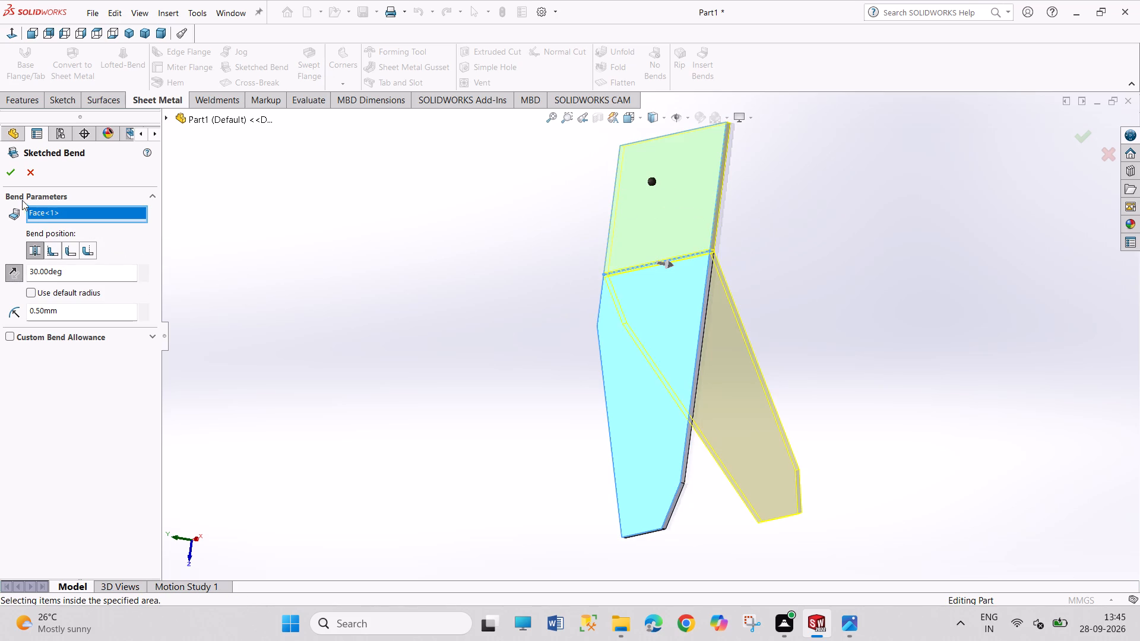
click(9, 172)
Sketch a 40 mm horizontal bend line across the bent tapered face, starting at the corner where the taper begins.
drag(771, 302, 831, 384)
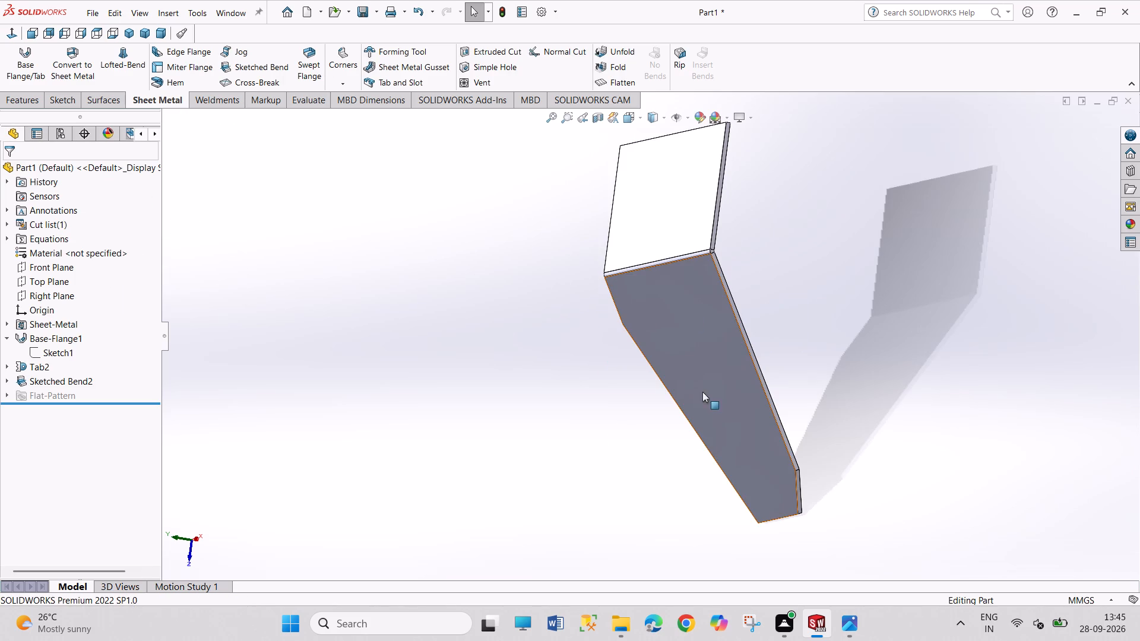
click(699, 381)
click(753, 342)
drag(904, 273, 937, 370)
click(107, 51)
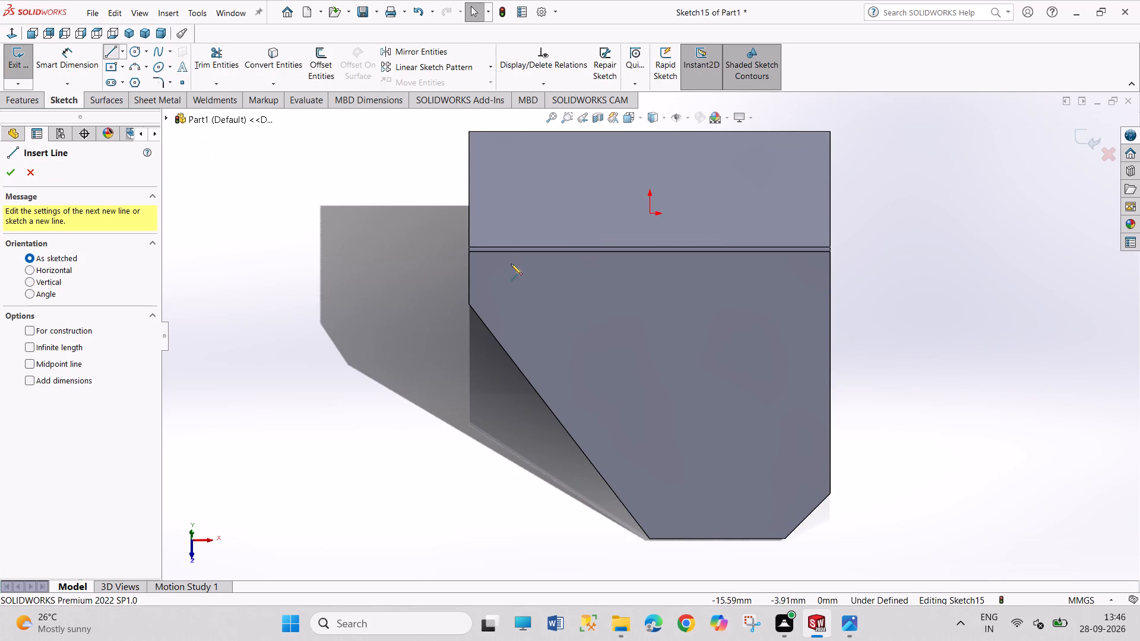
drag(469, 304, 477, 307)
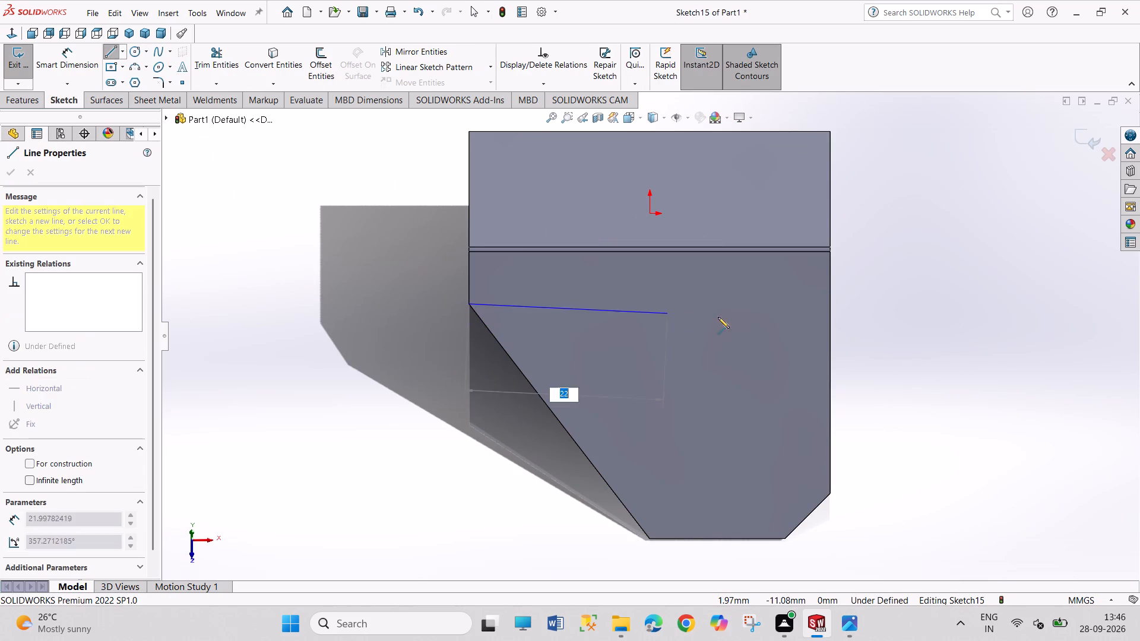
click(830, 303)
right_click(859, 272)
click(872, 278)
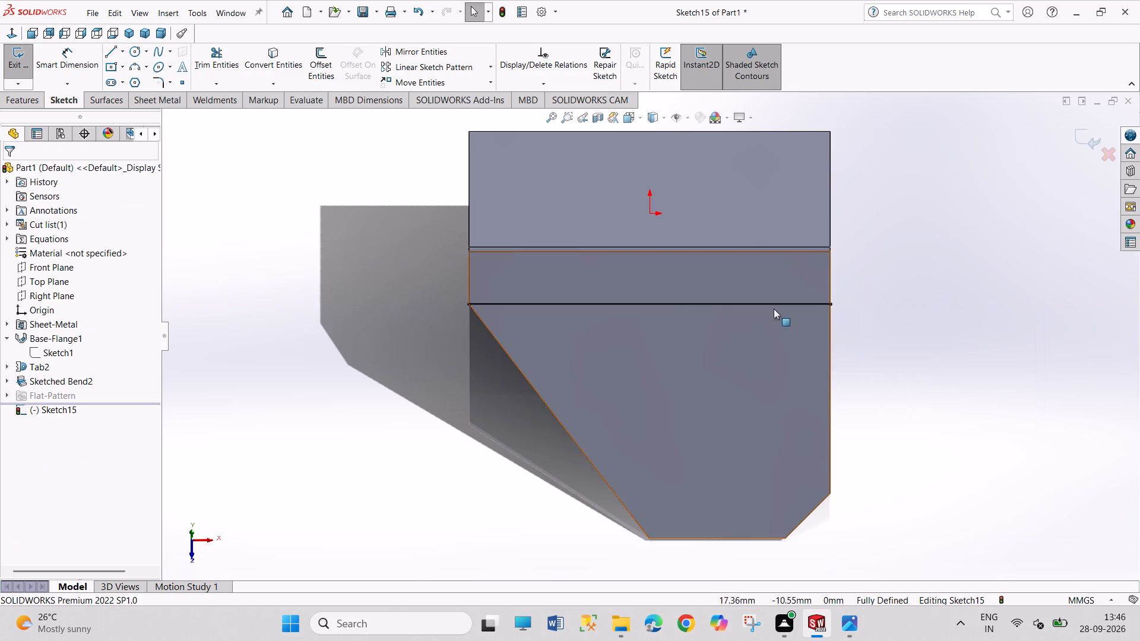
Start a 90-degree Sketched Bend on the new line with a 0.5 mm custom radius, fixing the tapered portion beyond the line.
click(27, 60)
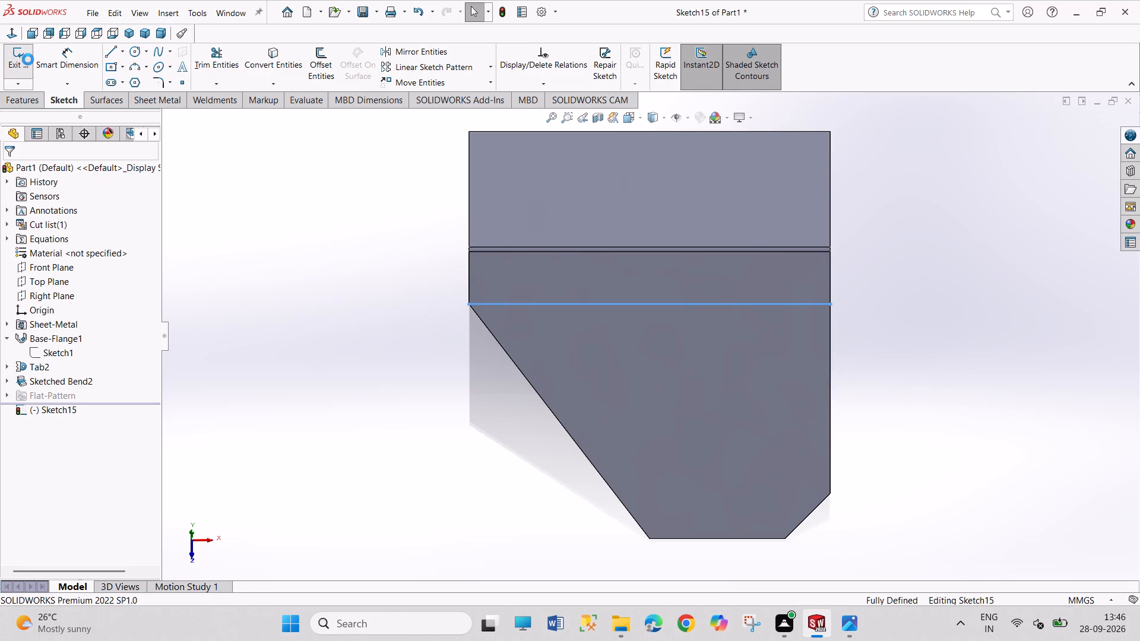
click(648, 336)
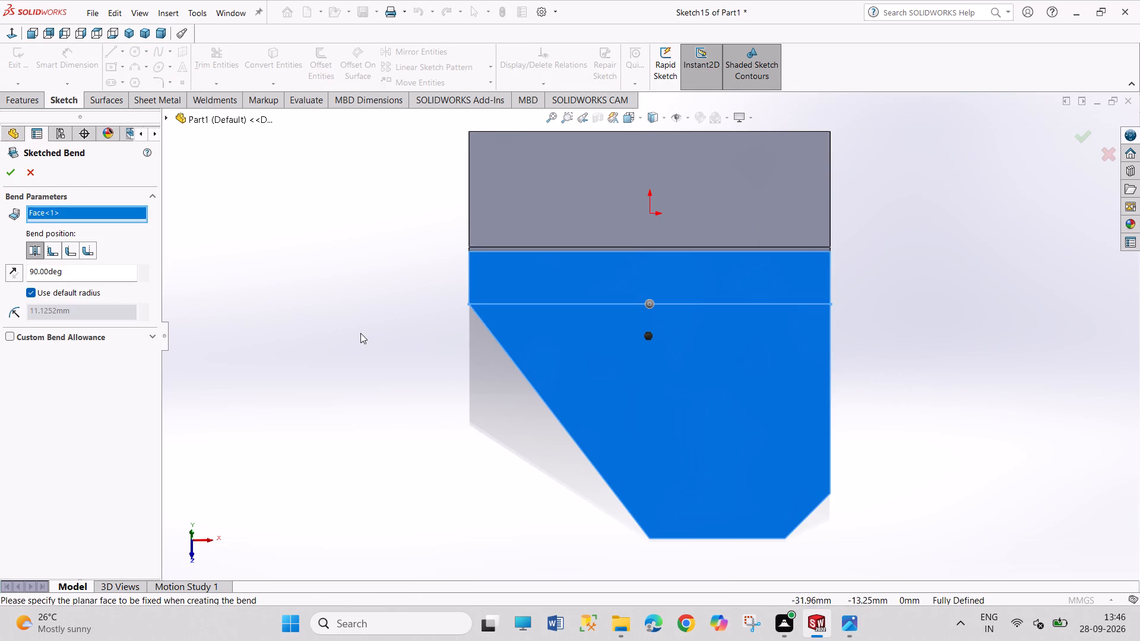
middle_drag(360, 332, 236, 327)
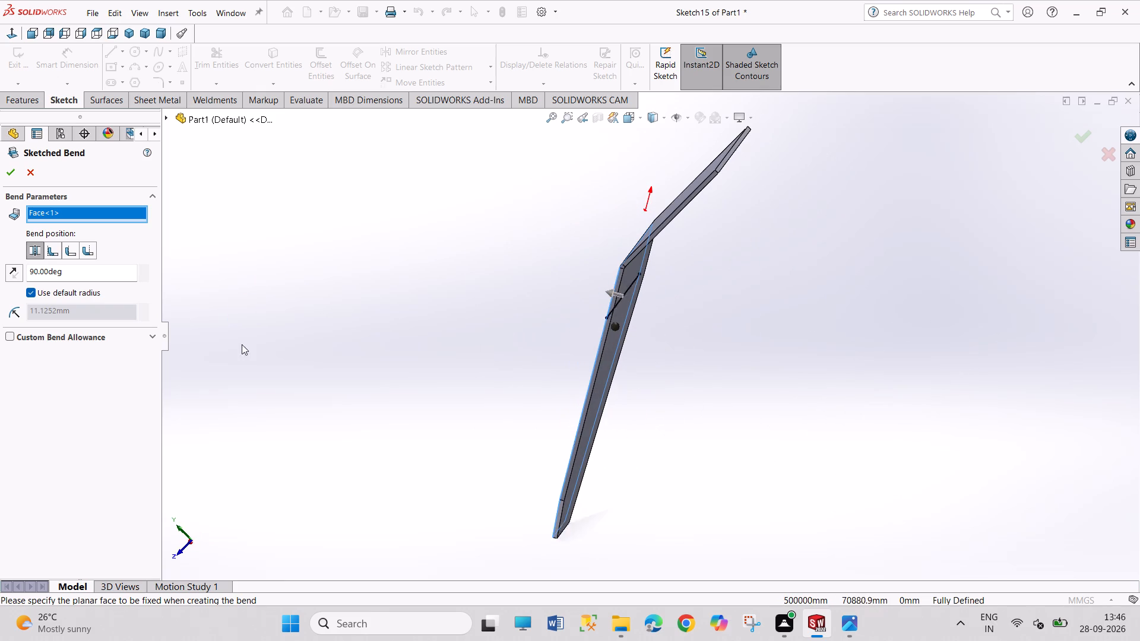
click(51, 291)
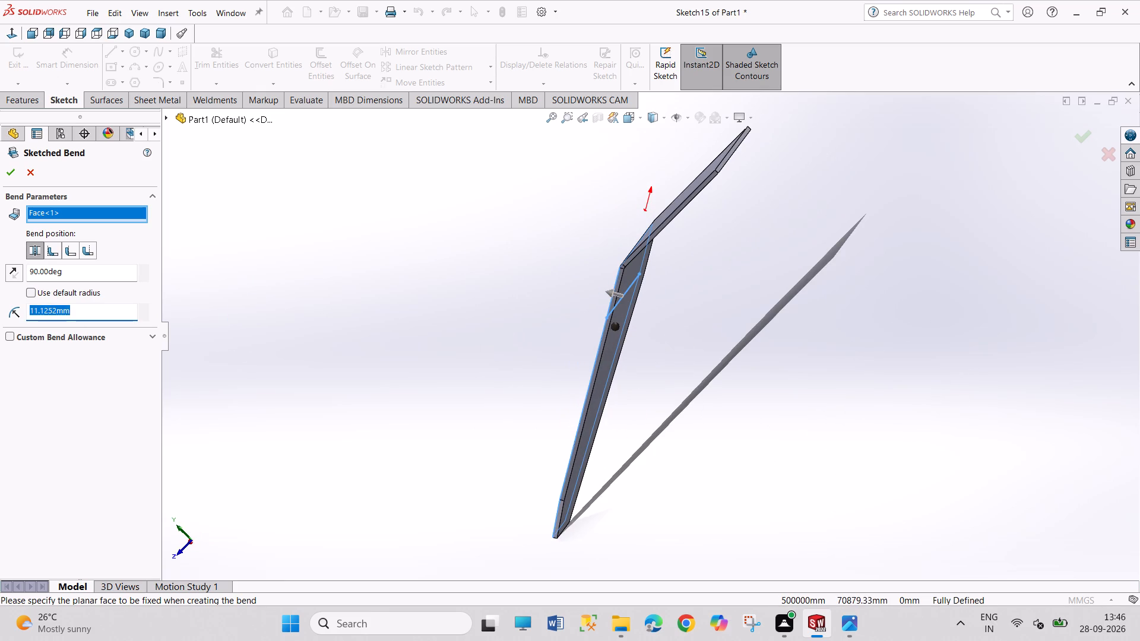
text(0.5)
key(Return)
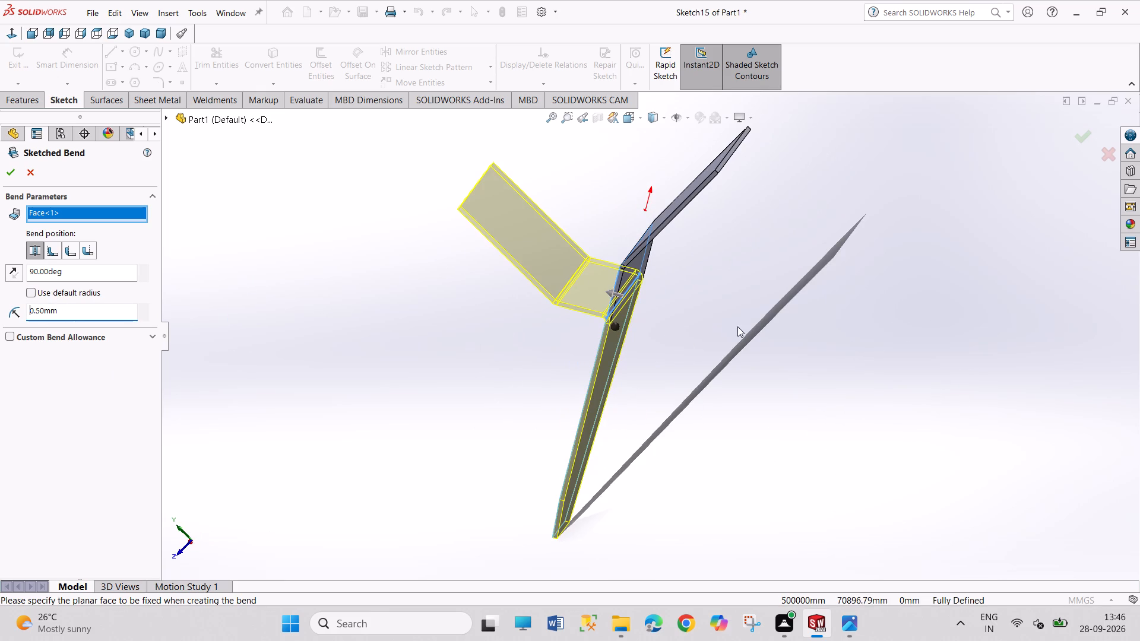
middle_drag(740, 335, 758, 344)
middle_drag(489, 311, 562, 239)
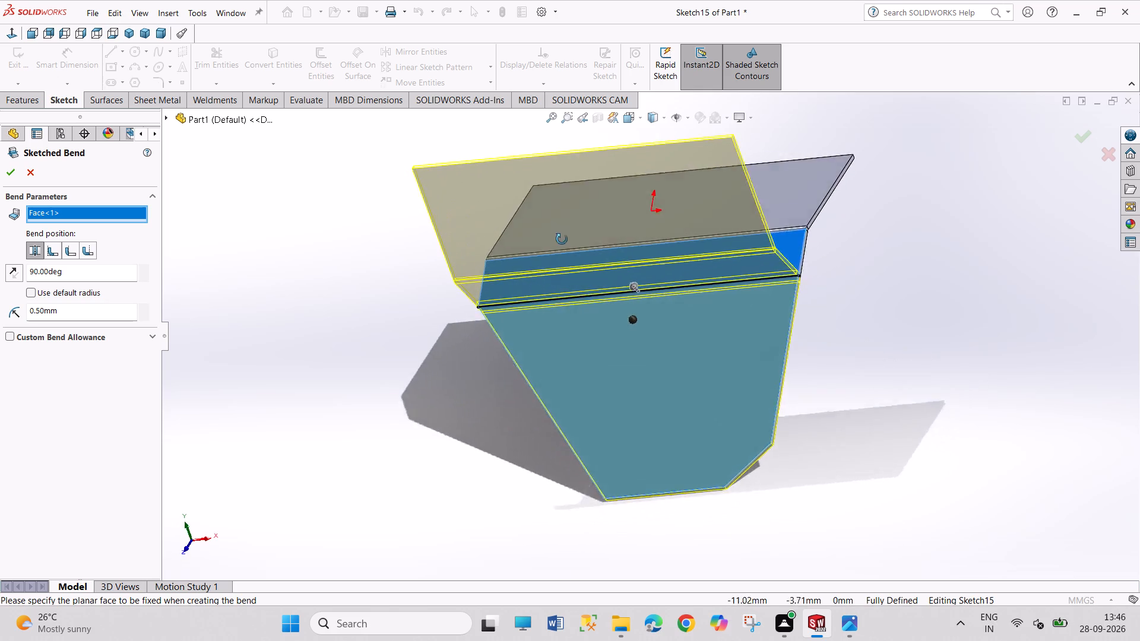
middle_drag(562, 239, 630, 133)
middle_drag(911, 371, 872, 356)
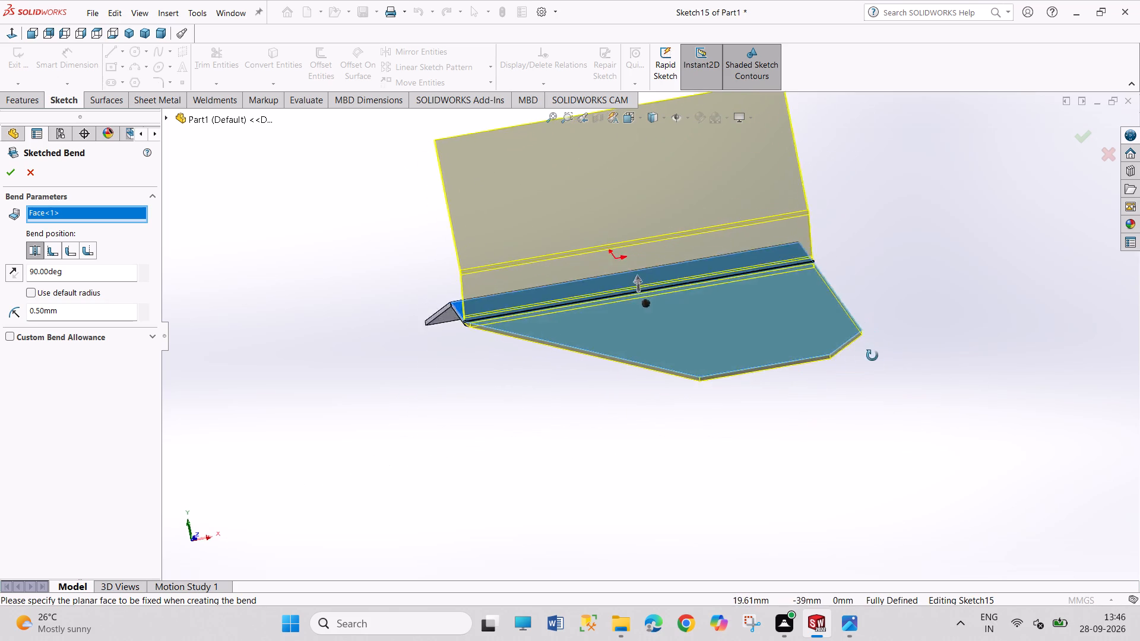
middle_drag(872, 356, 770, 377)
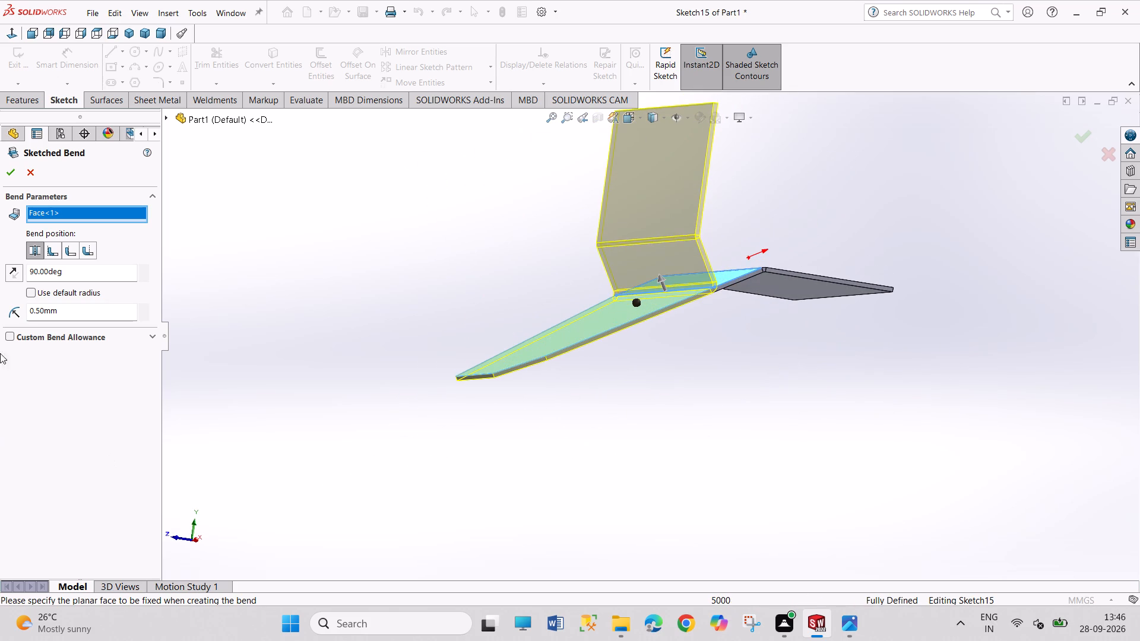
Replace the fixed face with the narrow strip between the two bend lines, keep the bend direction, and create the 90-degree bend.
right_click(57, 208)
click(67, 217)
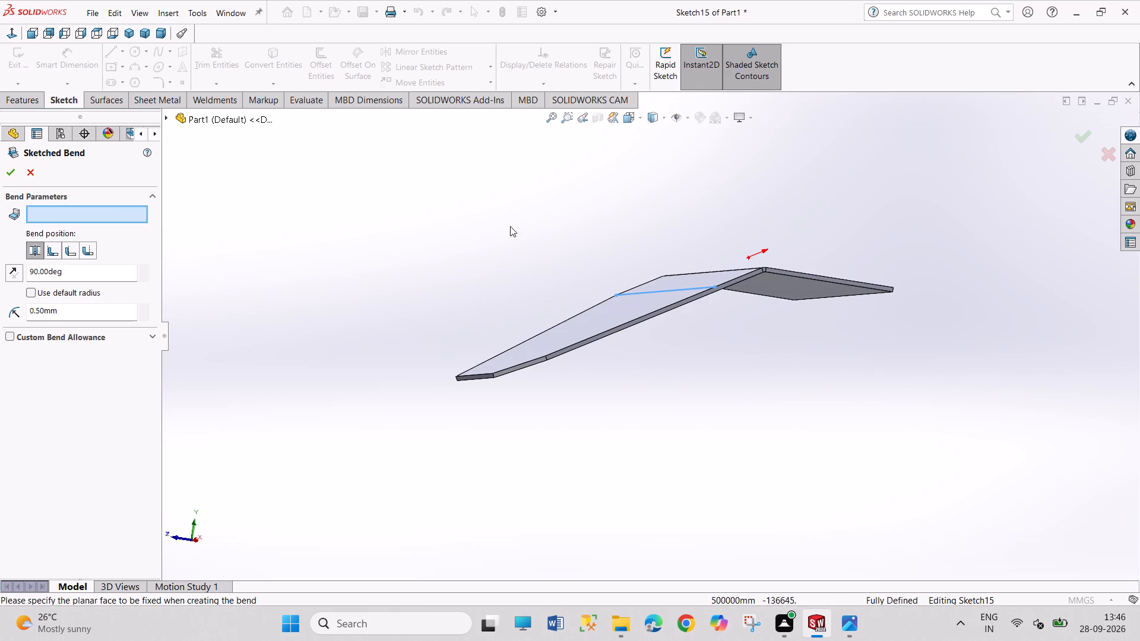
click(720, 275)
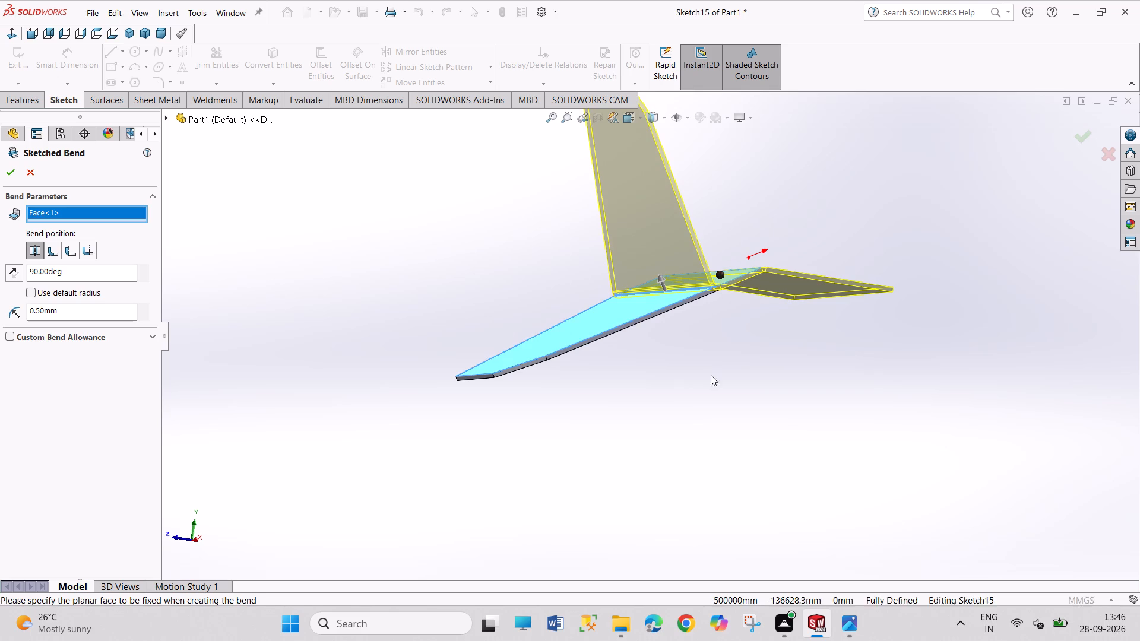
middle_drag(703, 353, 684, 447)
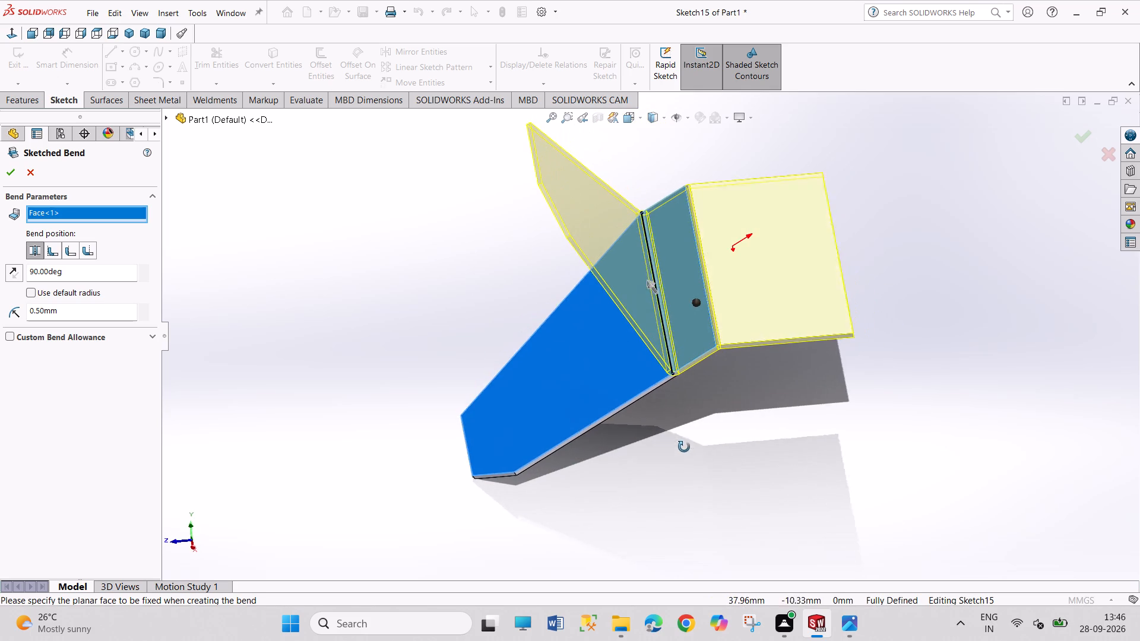
middle_drag(684, 447, 682, 448)
click(11, 271)
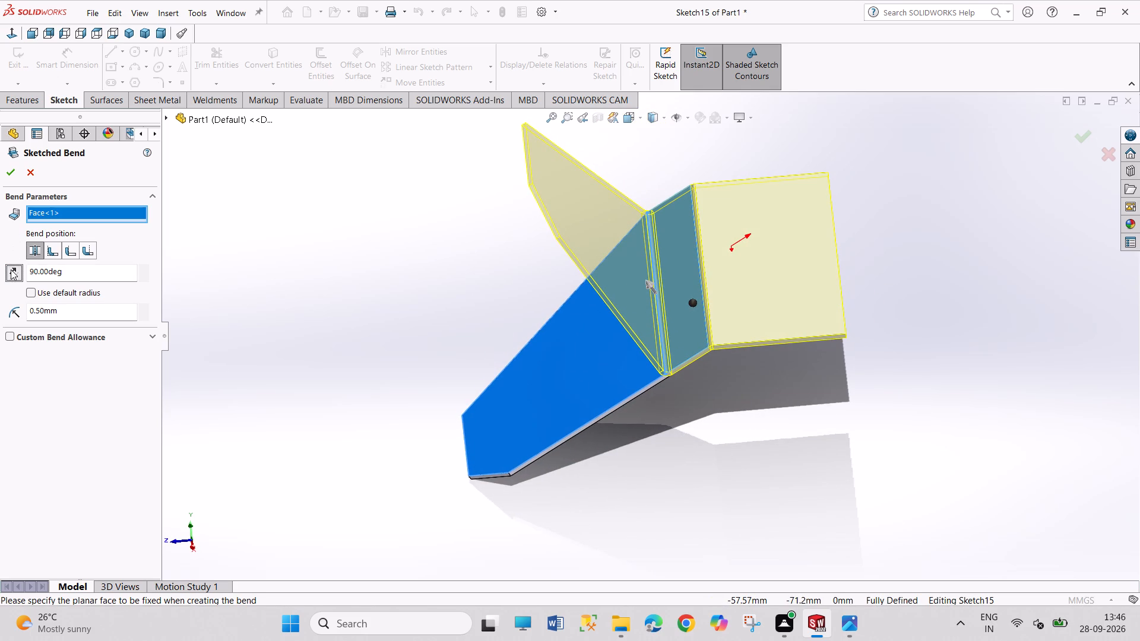
click(11, 268)
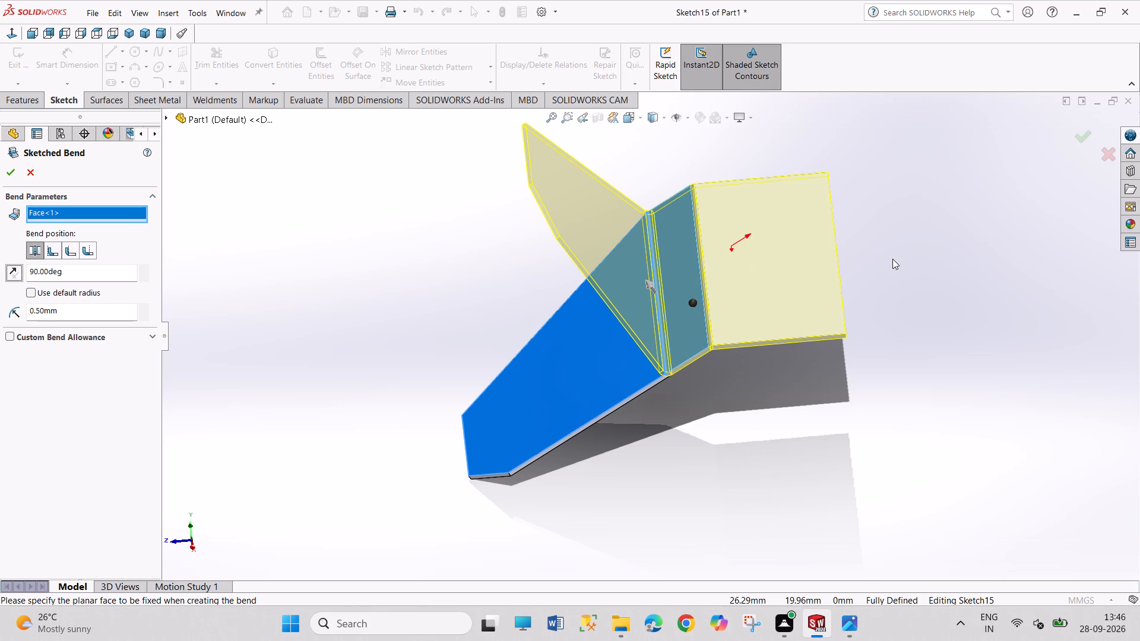
middle_drag(892, 259, 898, 175)
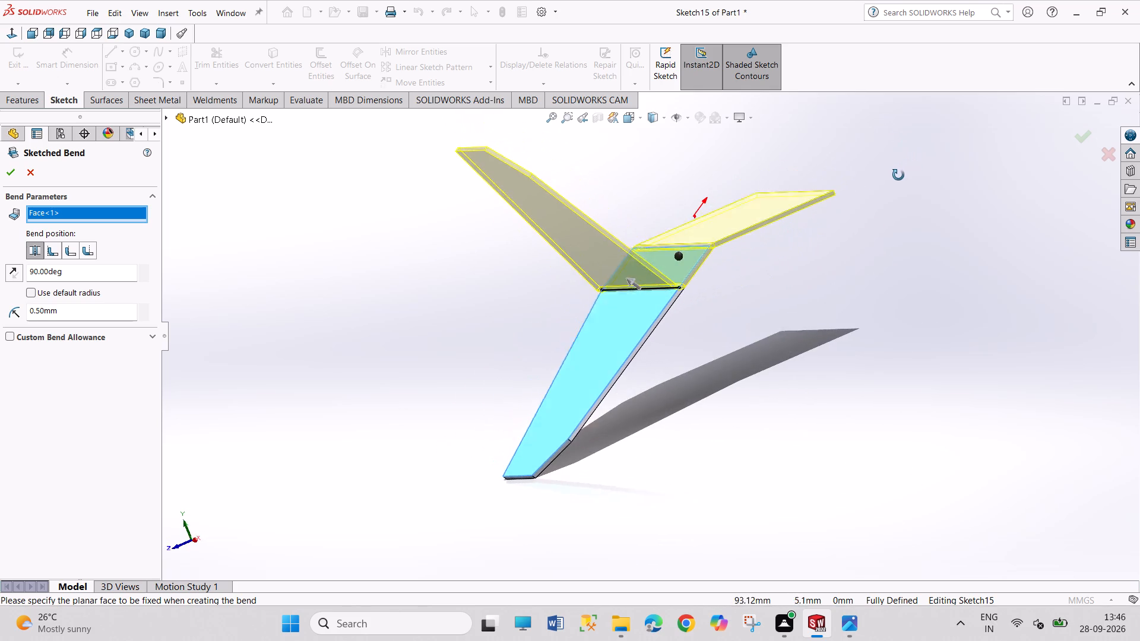
middle_drag(898, 175, 892, 176)
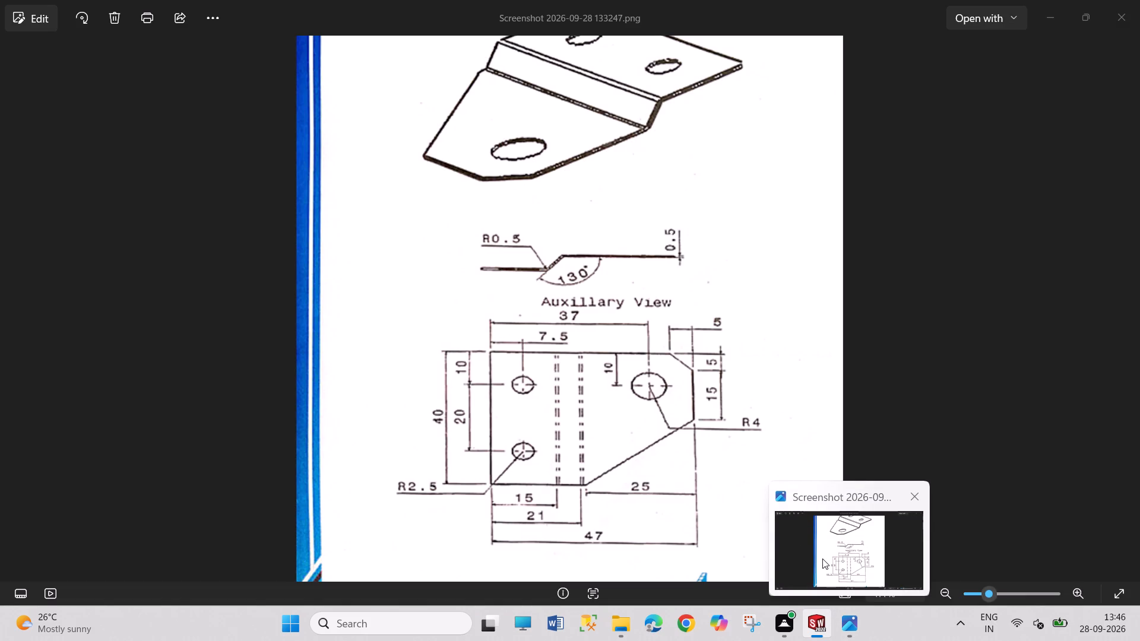
right_click(83, 218)
drag(100, 223, 104, 230)
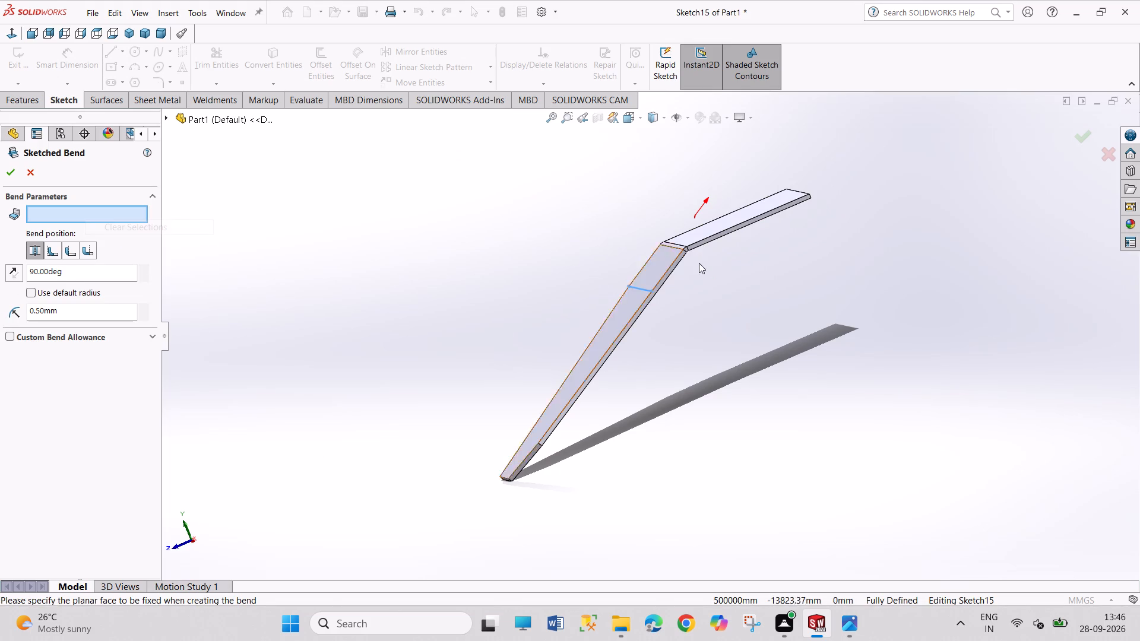
click(657, 265)
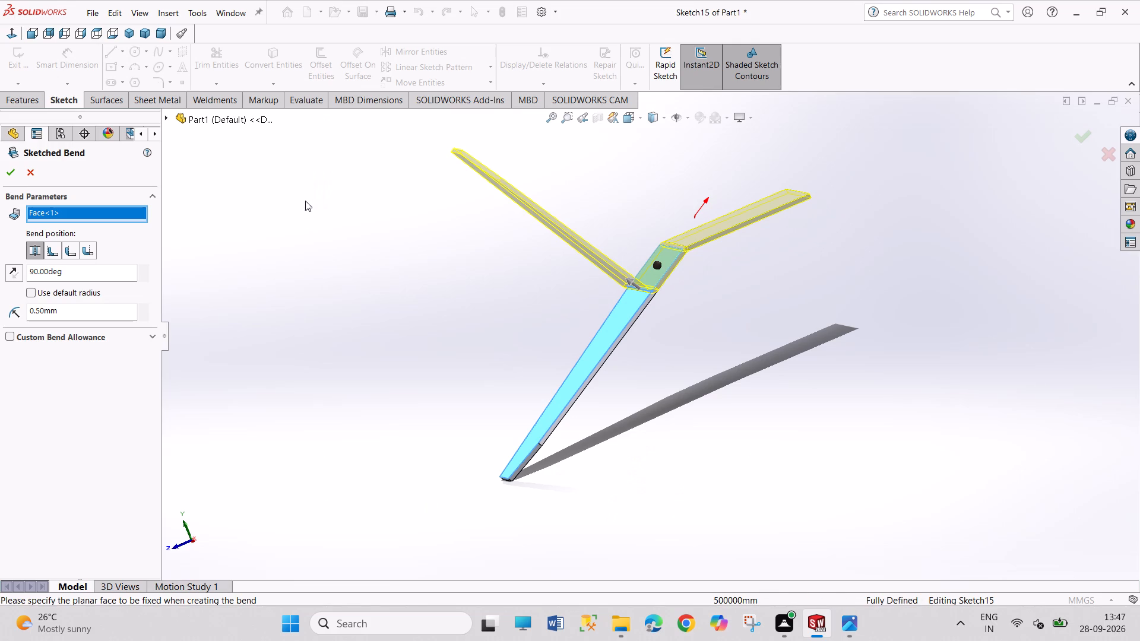
click(16, 173)
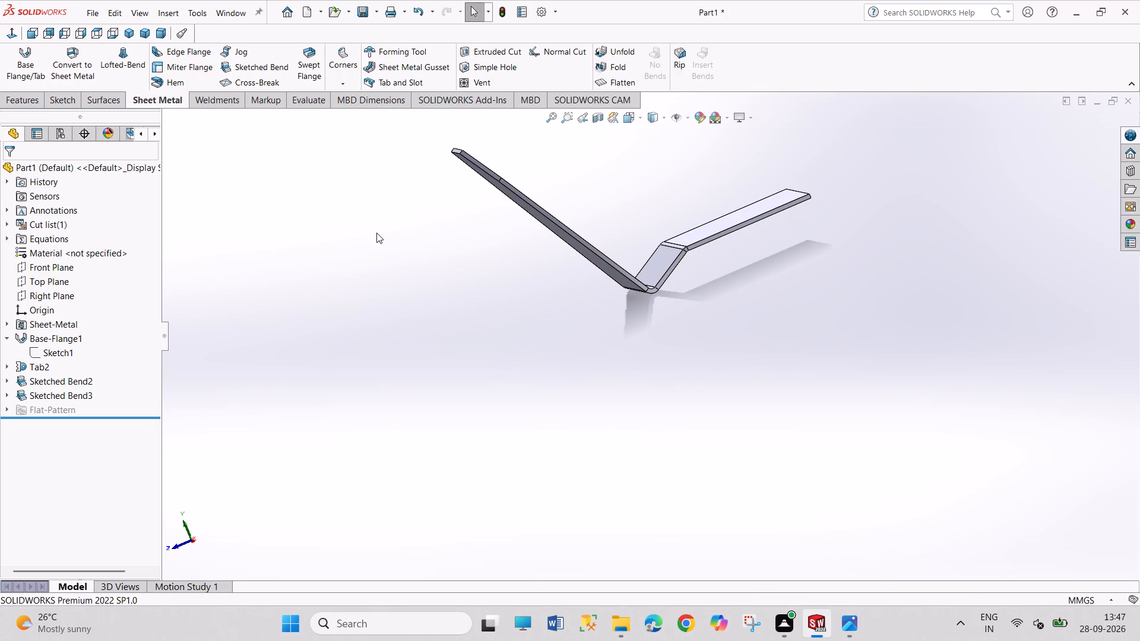
Examine the bent shape from several angles and review the parameters of the second sketched bend.
middle_drag(378, 188, 341, 202)
scroll(363, 193, up, 1)
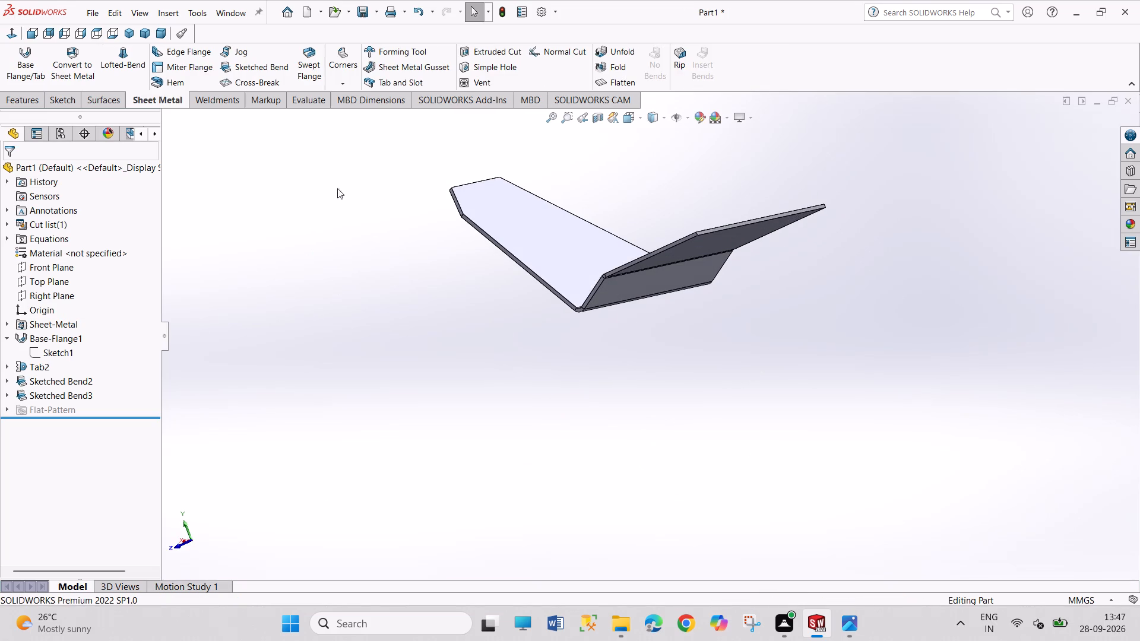
middle_drag(828, 274, 856, 240)
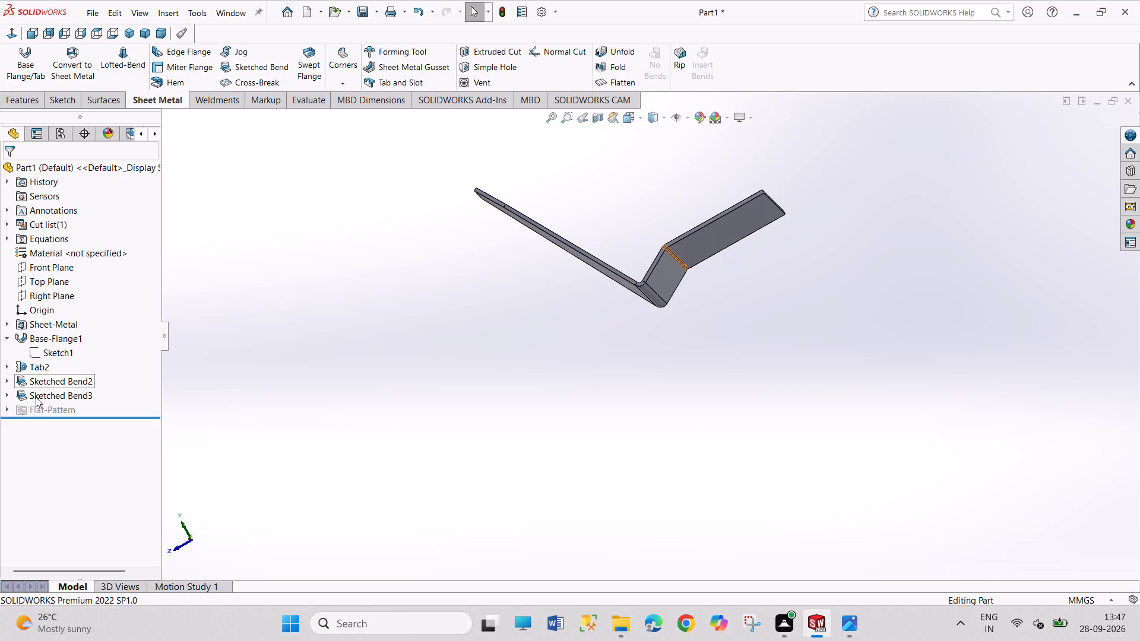
right_click(36, 397)
click(48, 351)
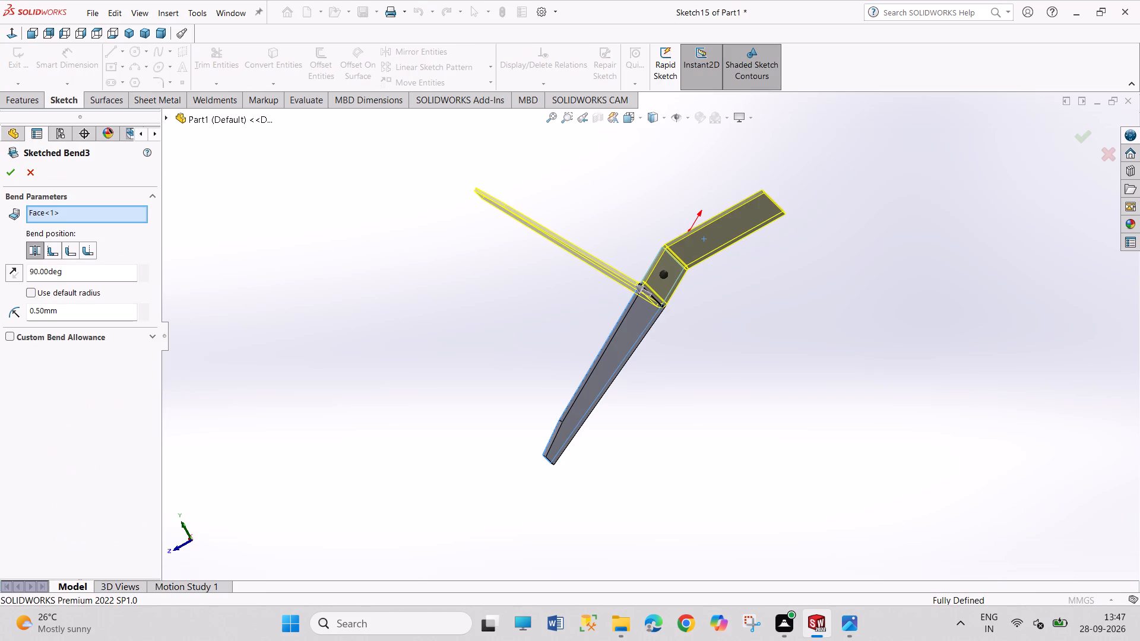
click(9, 171)
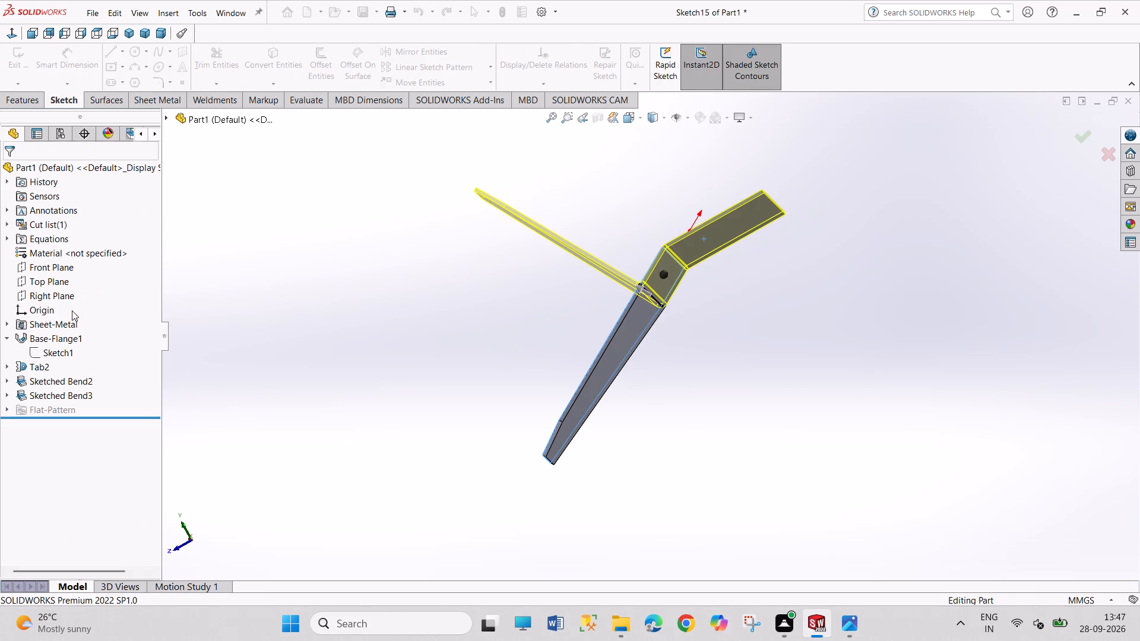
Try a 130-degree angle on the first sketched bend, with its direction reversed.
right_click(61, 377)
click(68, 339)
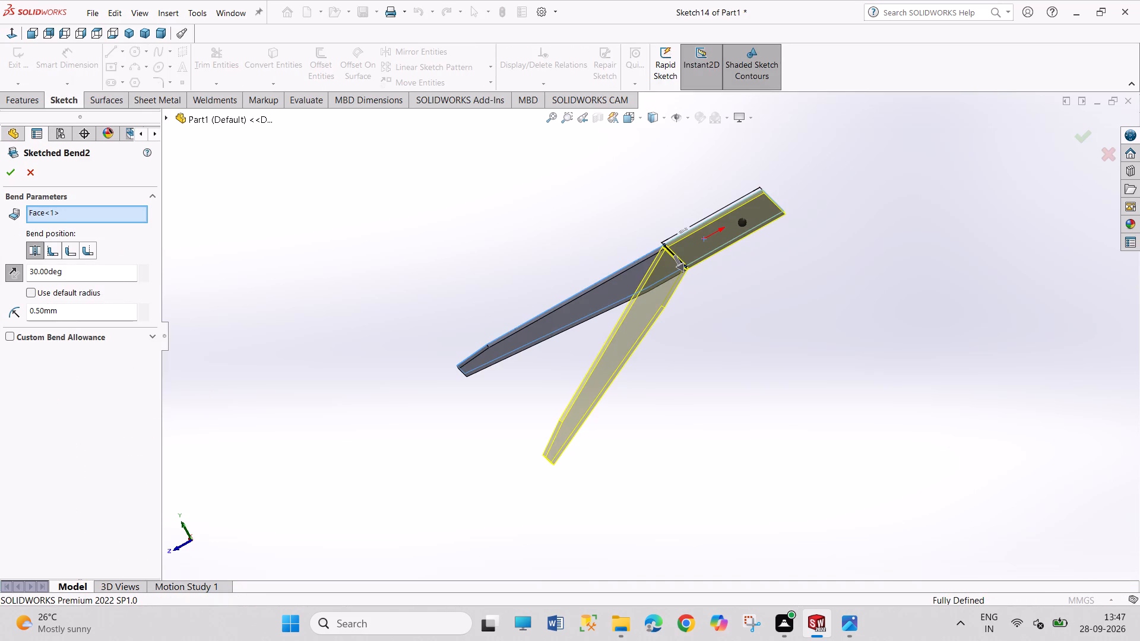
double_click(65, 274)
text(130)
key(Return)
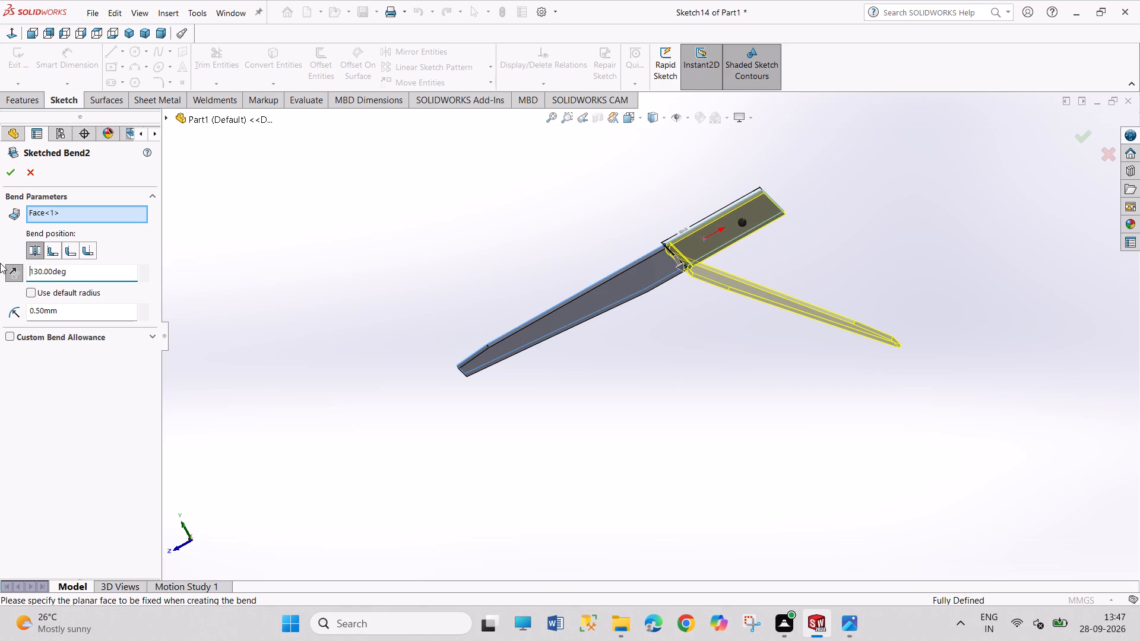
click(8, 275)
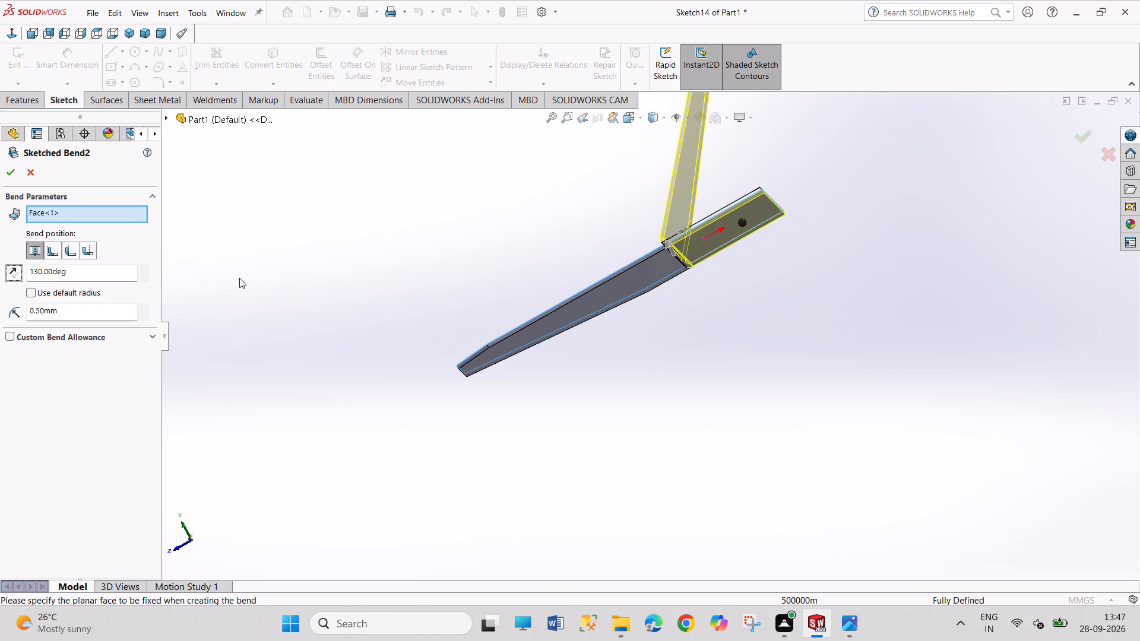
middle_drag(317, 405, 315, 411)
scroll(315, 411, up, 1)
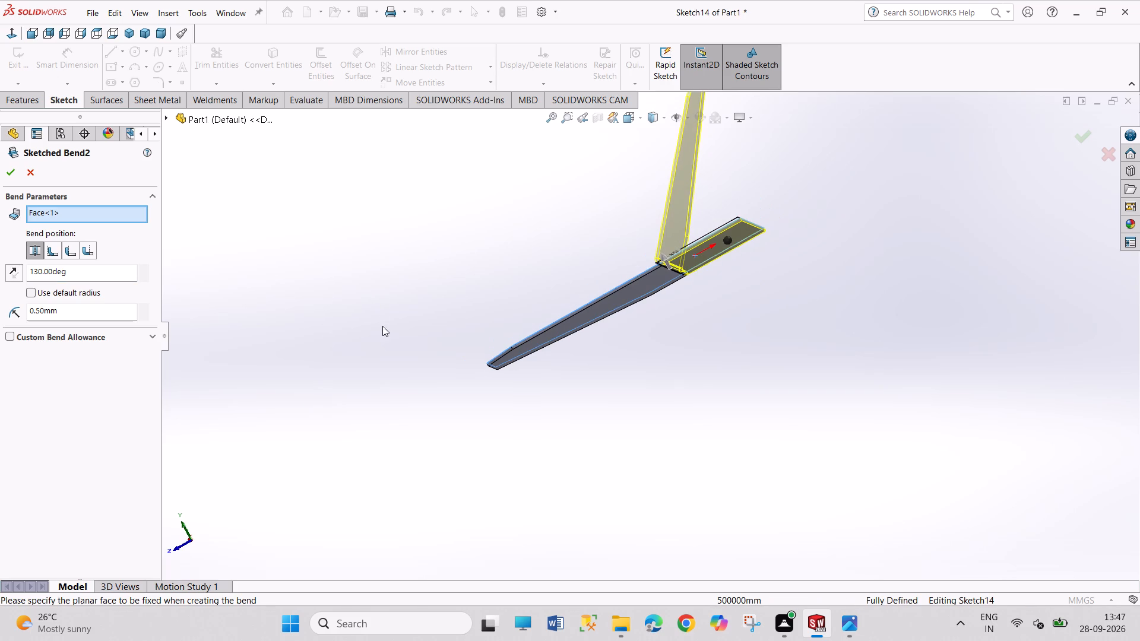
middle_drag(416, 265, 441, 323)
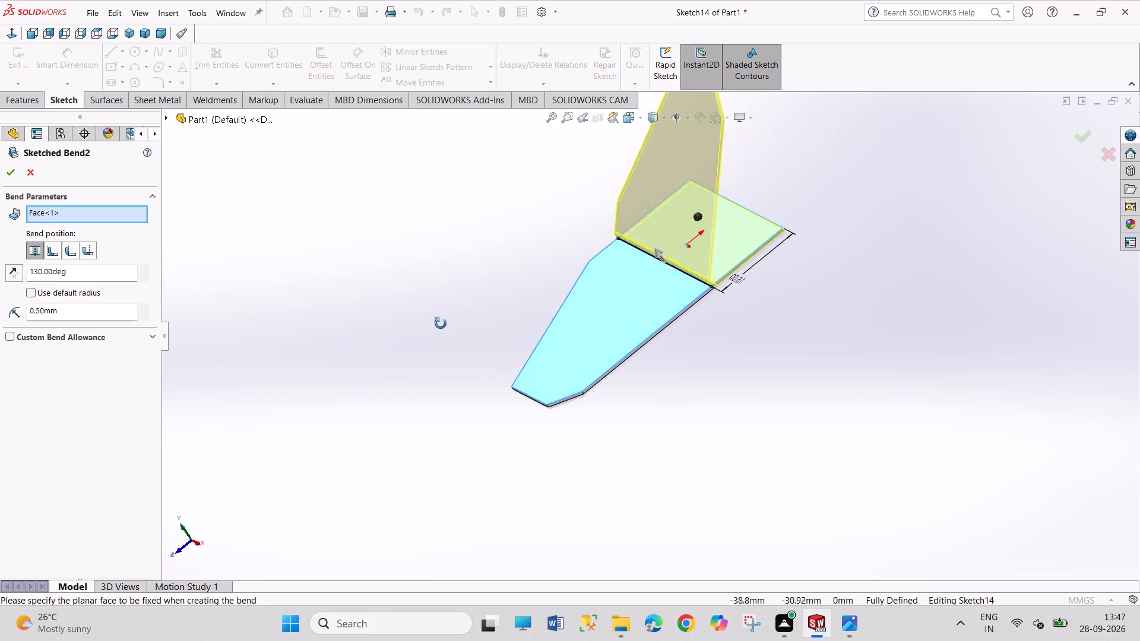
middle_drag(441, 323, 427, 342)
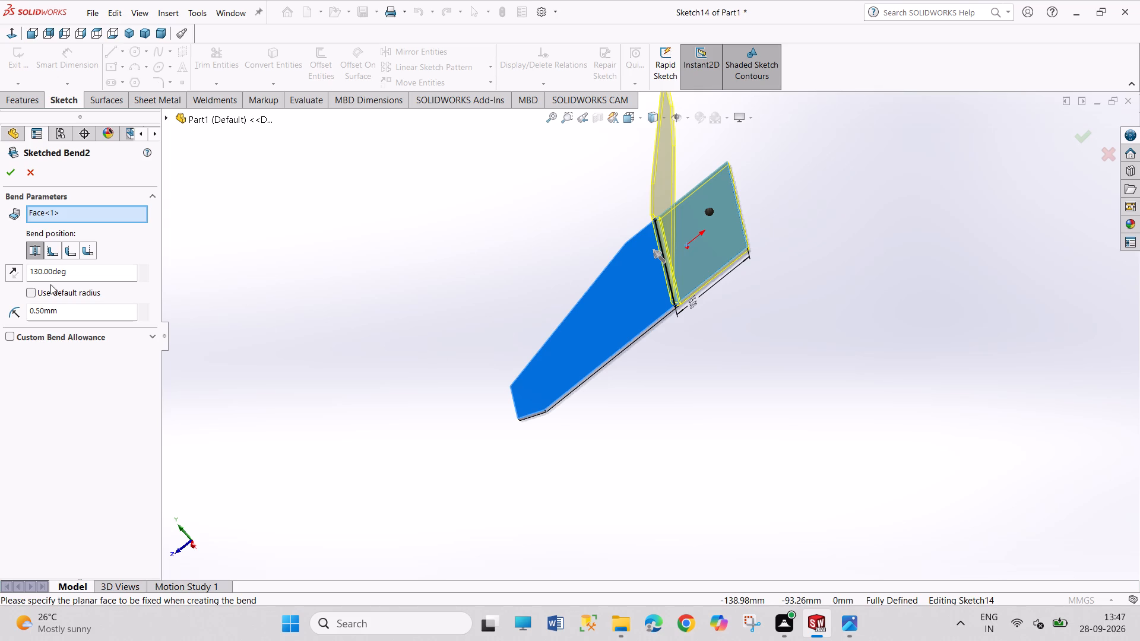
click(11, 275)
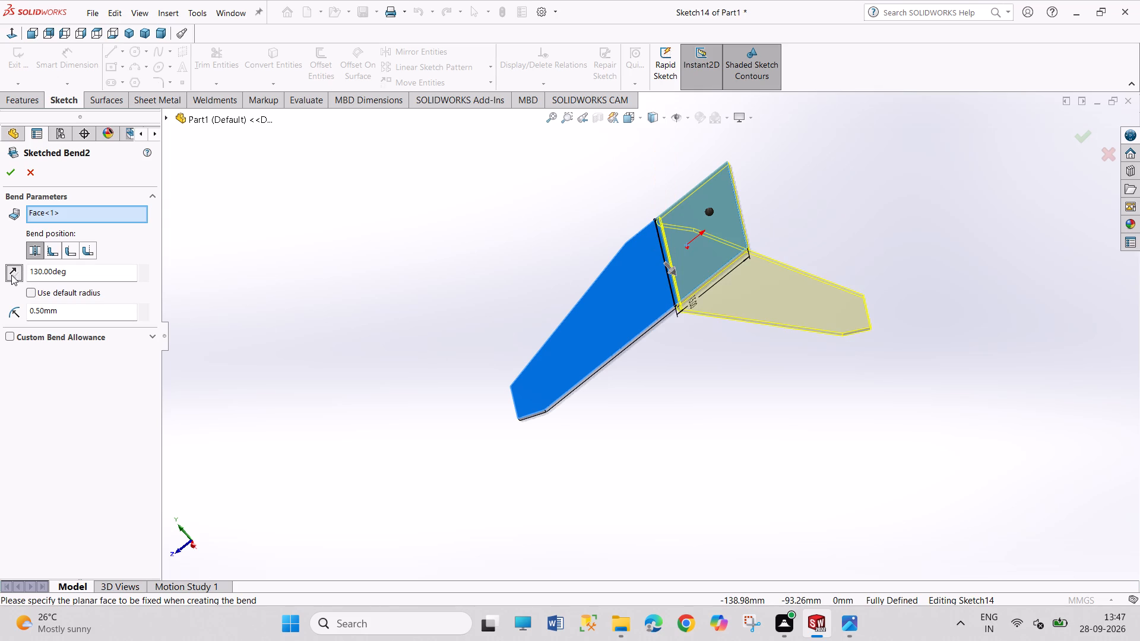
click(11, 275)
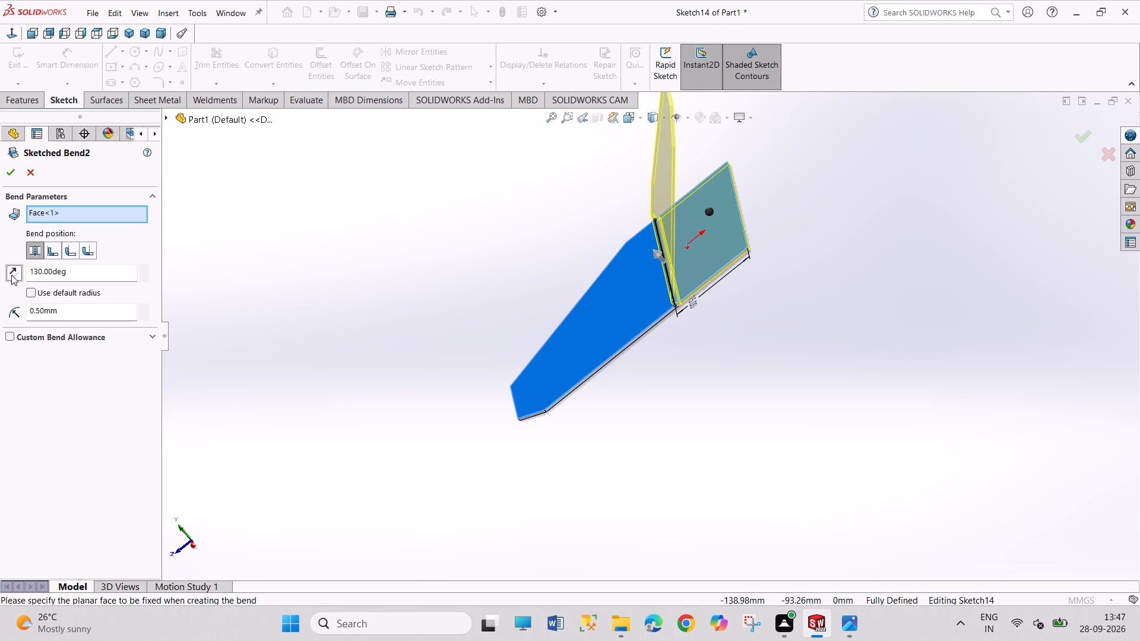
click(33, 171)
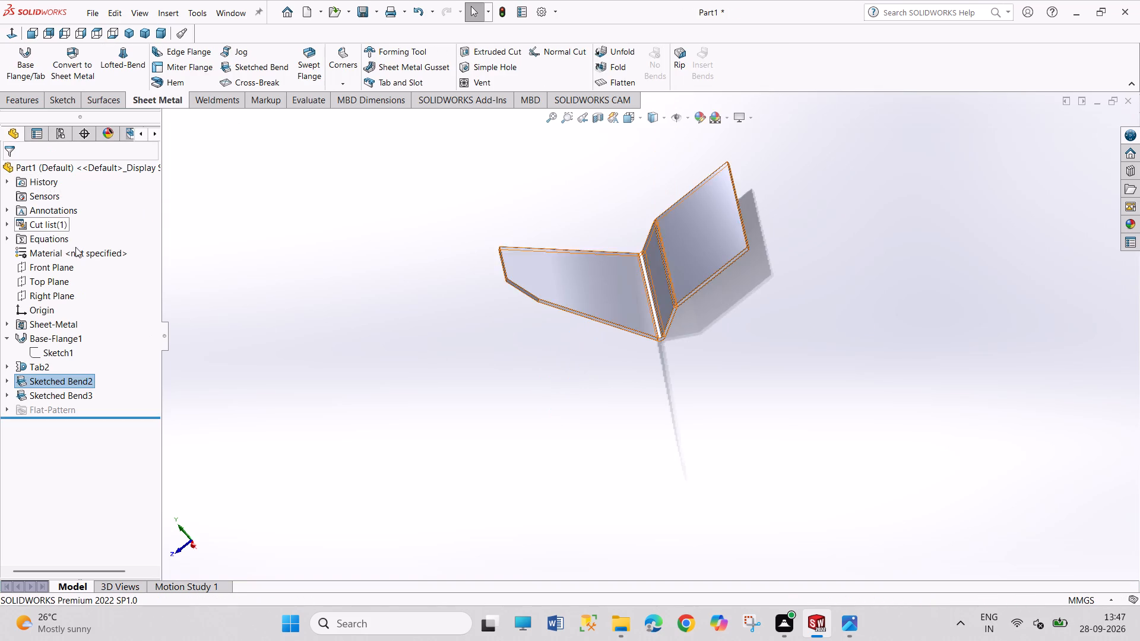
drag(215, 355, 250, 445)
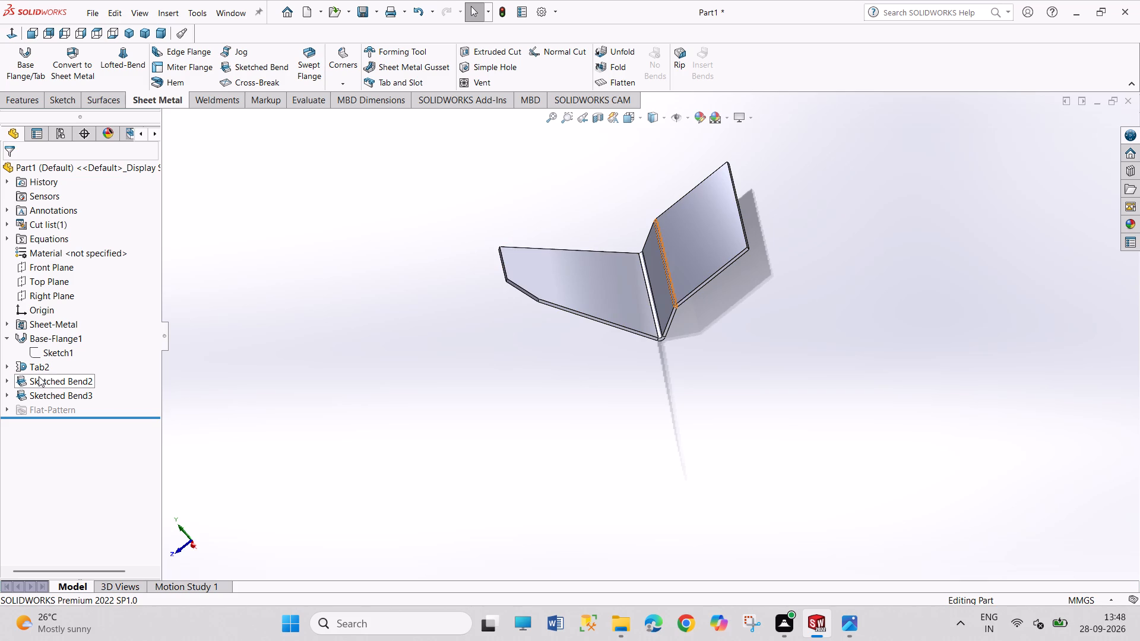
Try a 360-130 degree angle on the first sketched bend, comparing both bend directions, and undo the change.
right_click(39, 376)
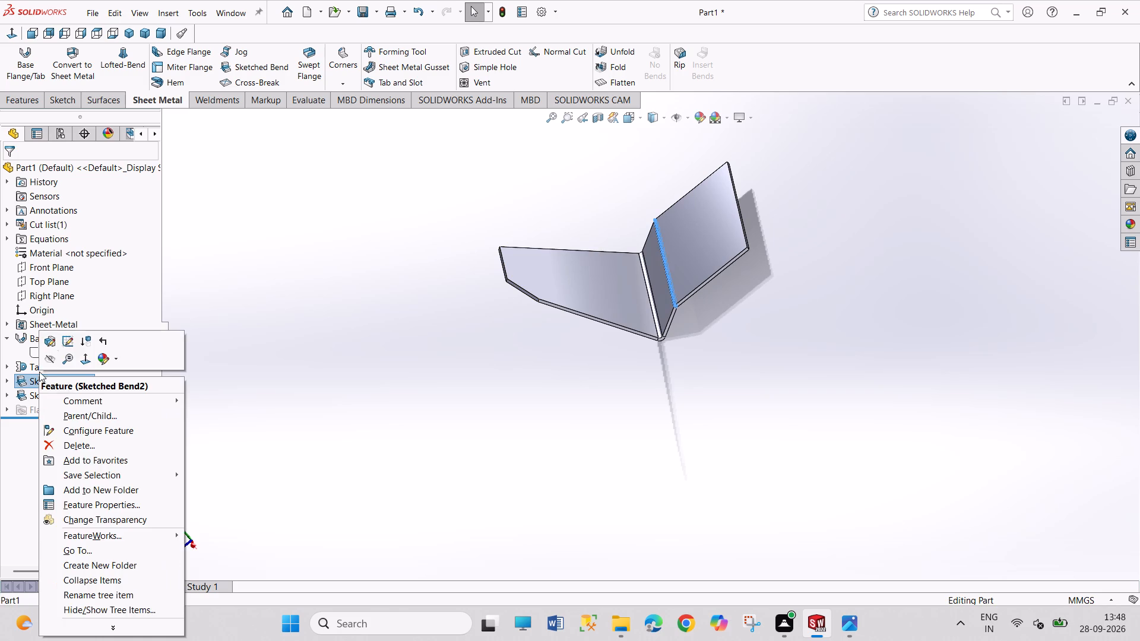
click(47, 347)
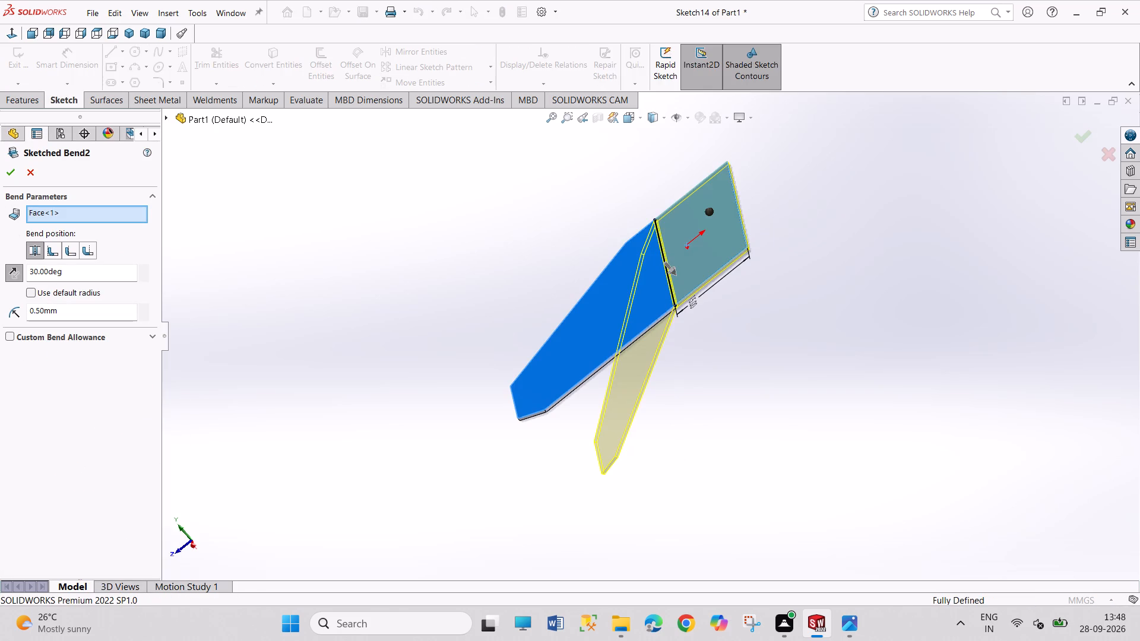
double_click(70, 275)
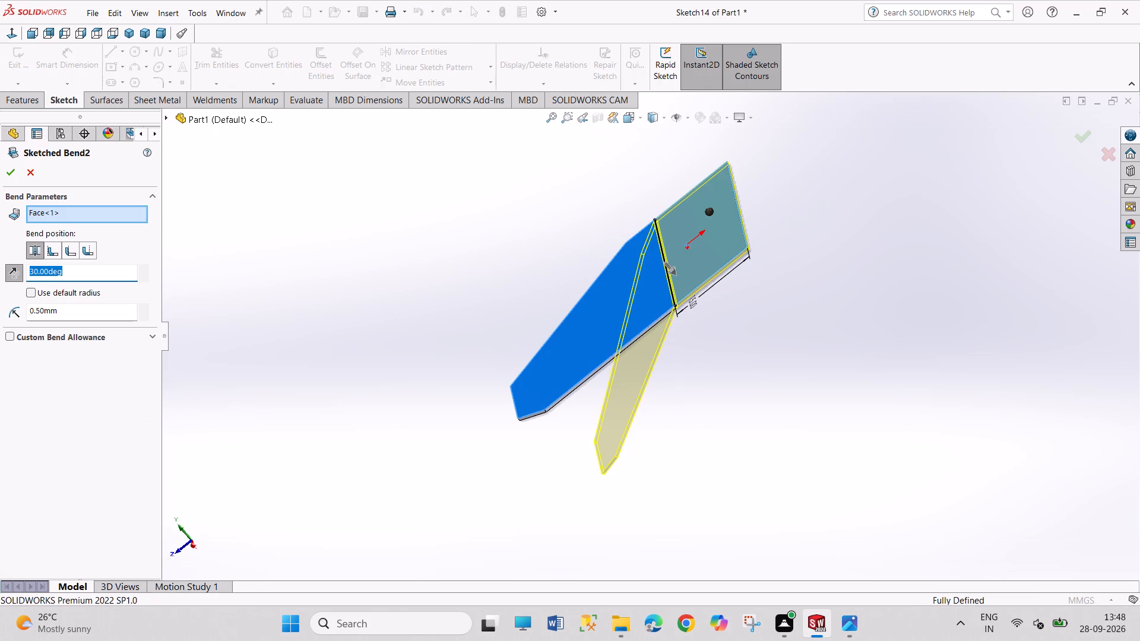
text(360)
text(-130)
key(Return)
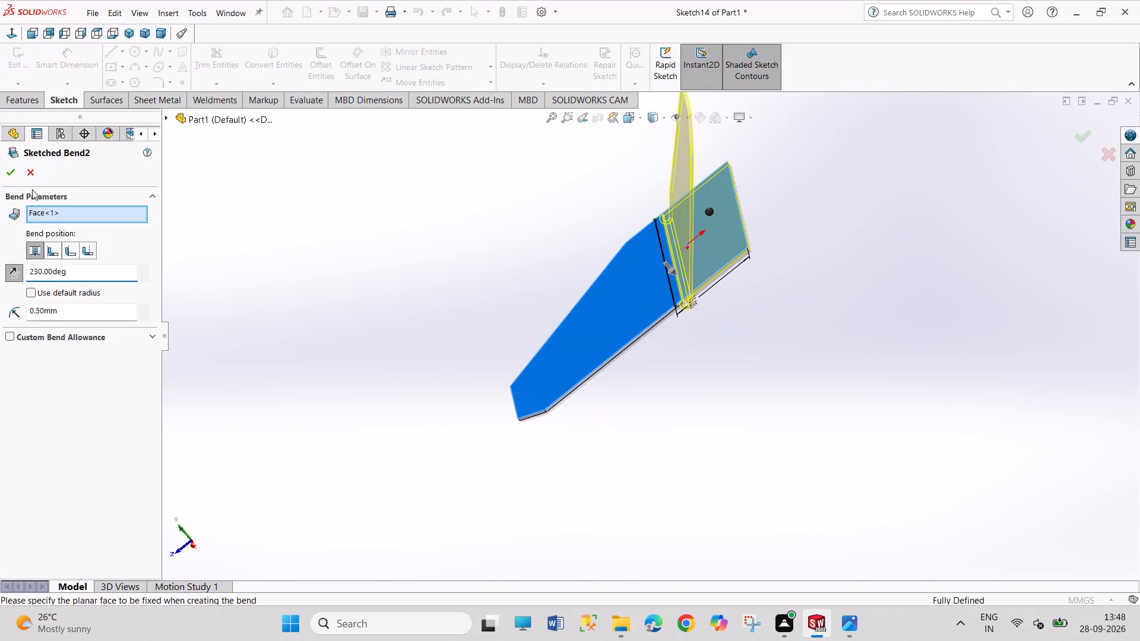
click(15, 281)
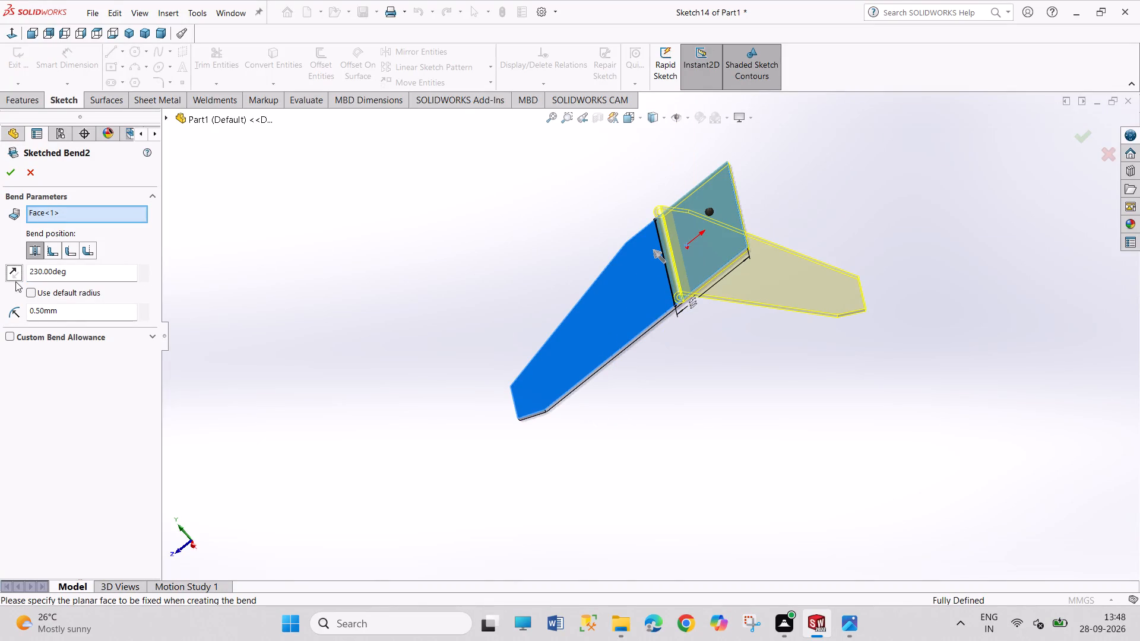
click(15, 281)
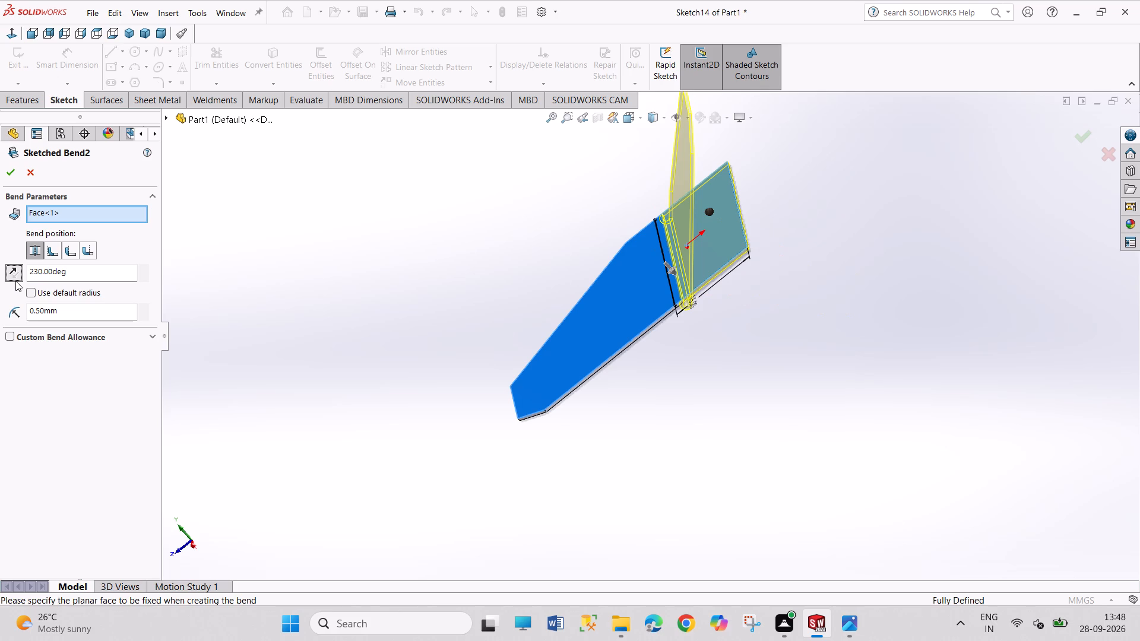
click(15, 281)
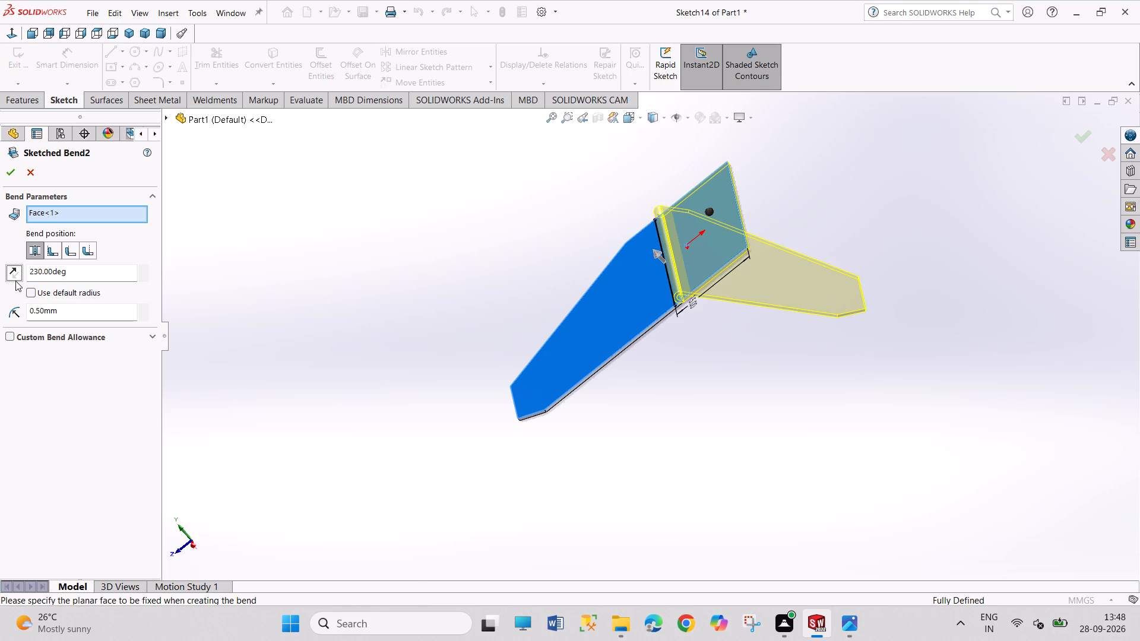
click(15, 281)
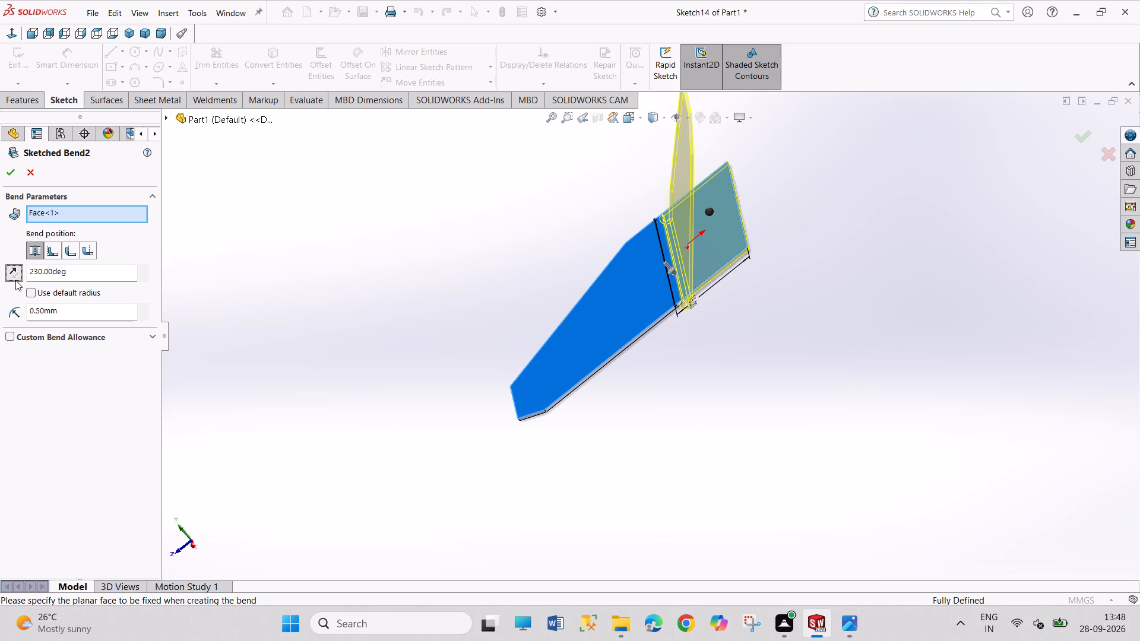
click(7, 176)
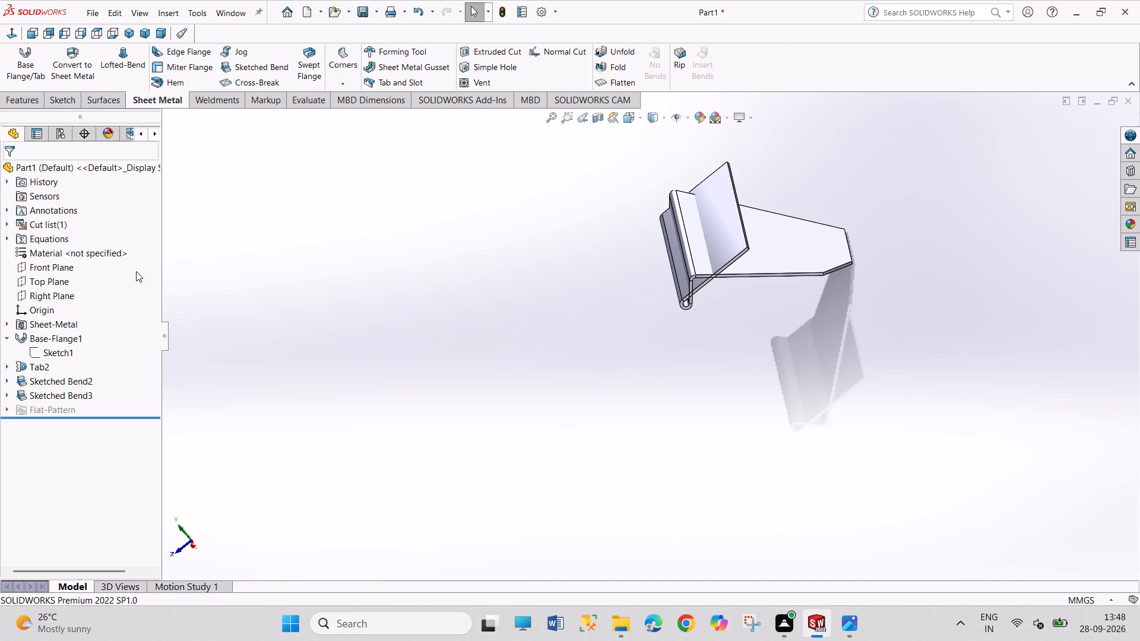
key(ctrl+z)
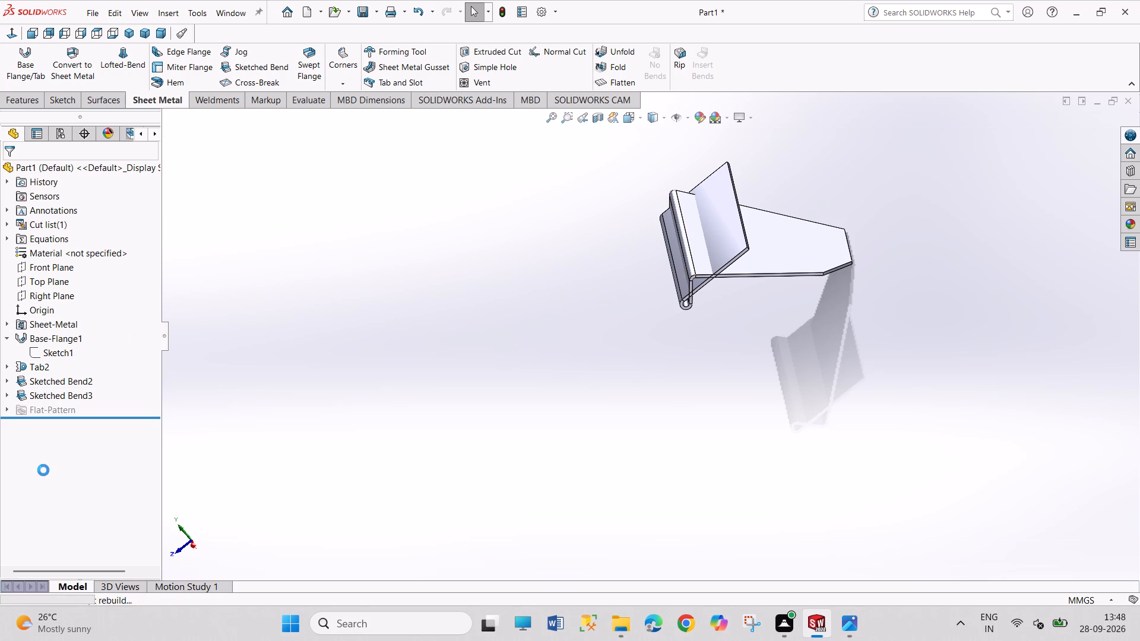
Delete both sketched bend features together, keeping their bend-line sketches.
click(65, 394)
ctrl+click(63, 382)
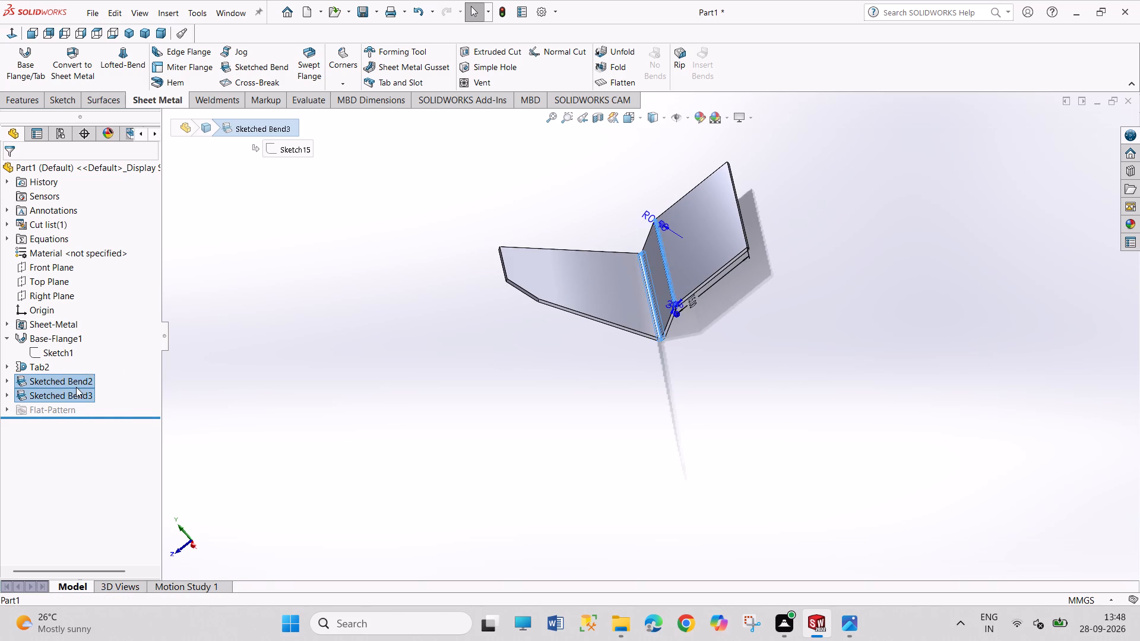
right_click(76, 387)
click(91, 430)
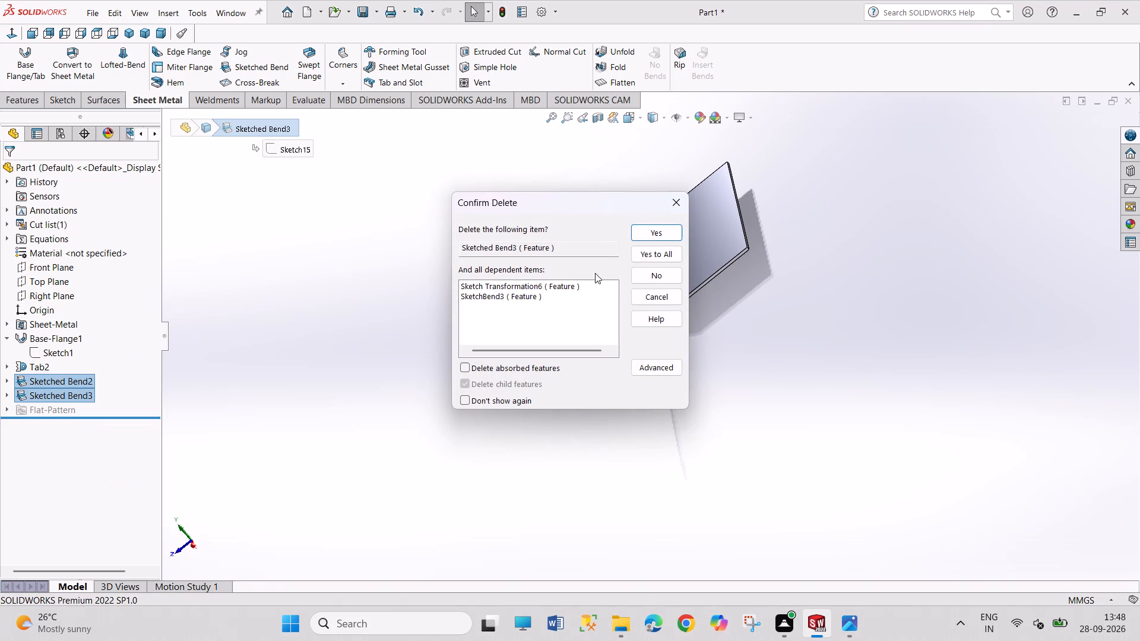
click(666, 233)
click(657, 234)
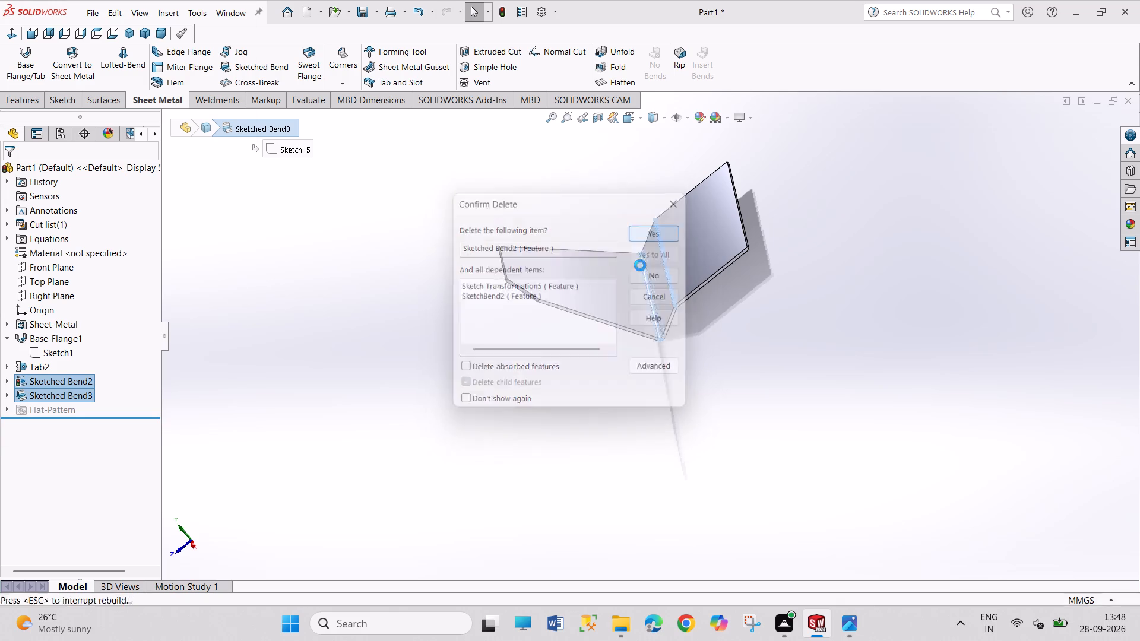
drag(589, 419, 652, 503)
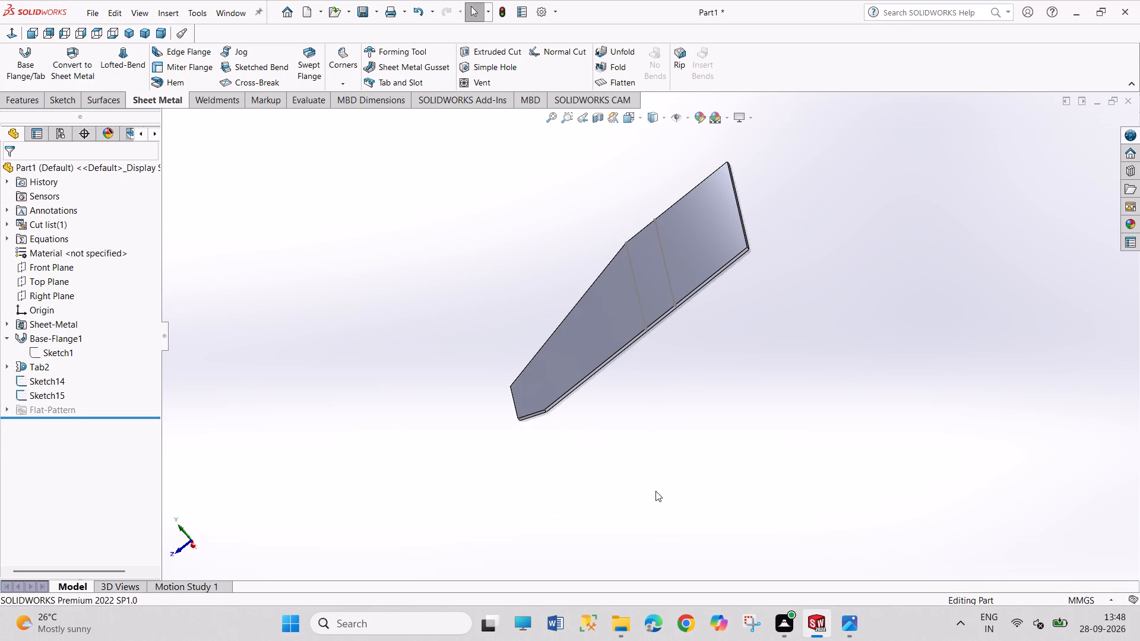
Start a Sketched Bend on the line nearer the rectangular end, fixing that end and setting a 0.5 mm custom radius.
click(277, 75)
click(28, 174)
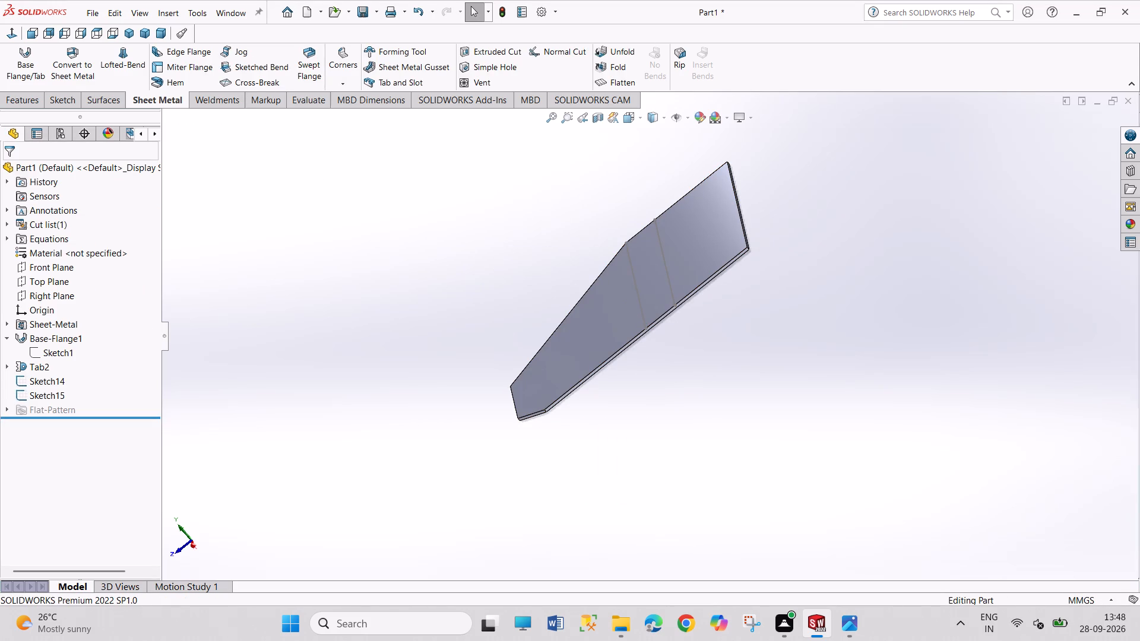
click(261, 71)
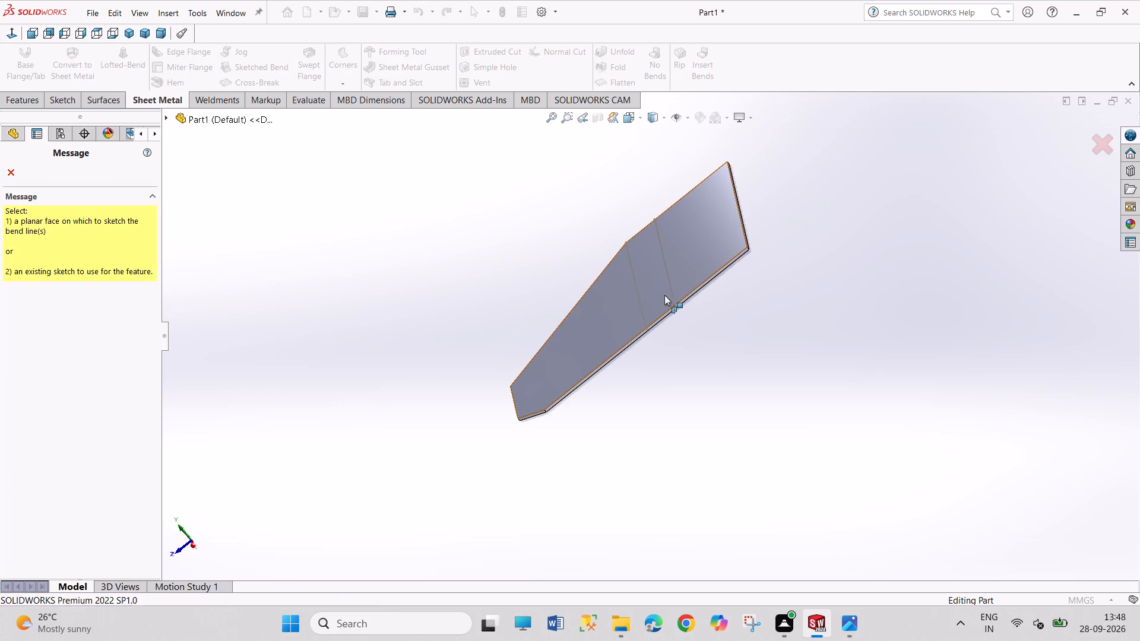
click(671, 293)
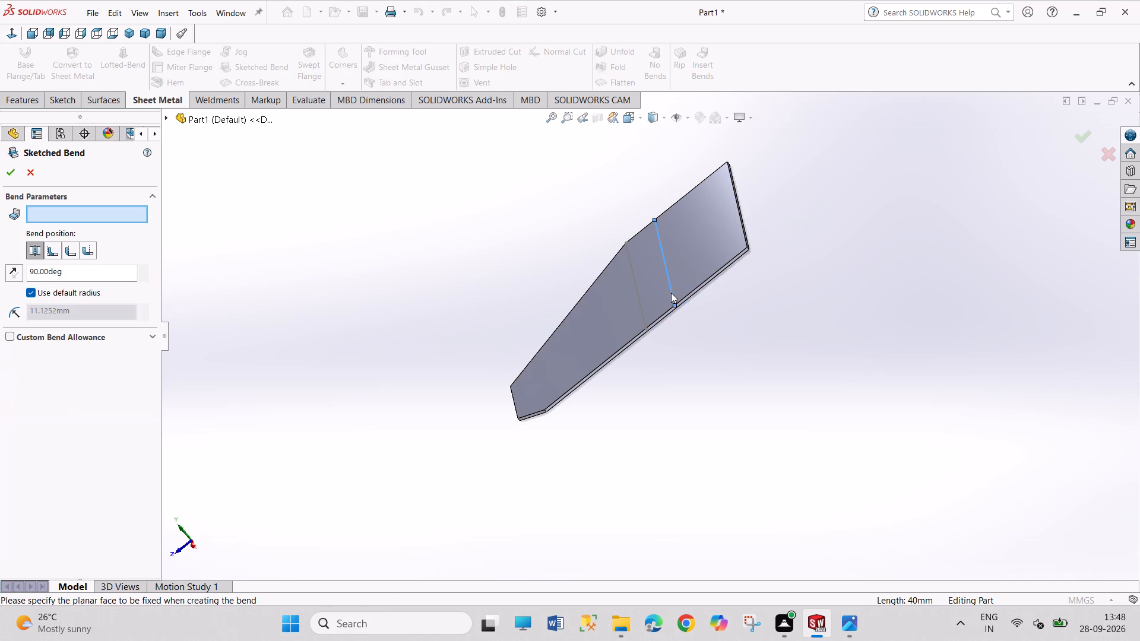
click(694, 264)
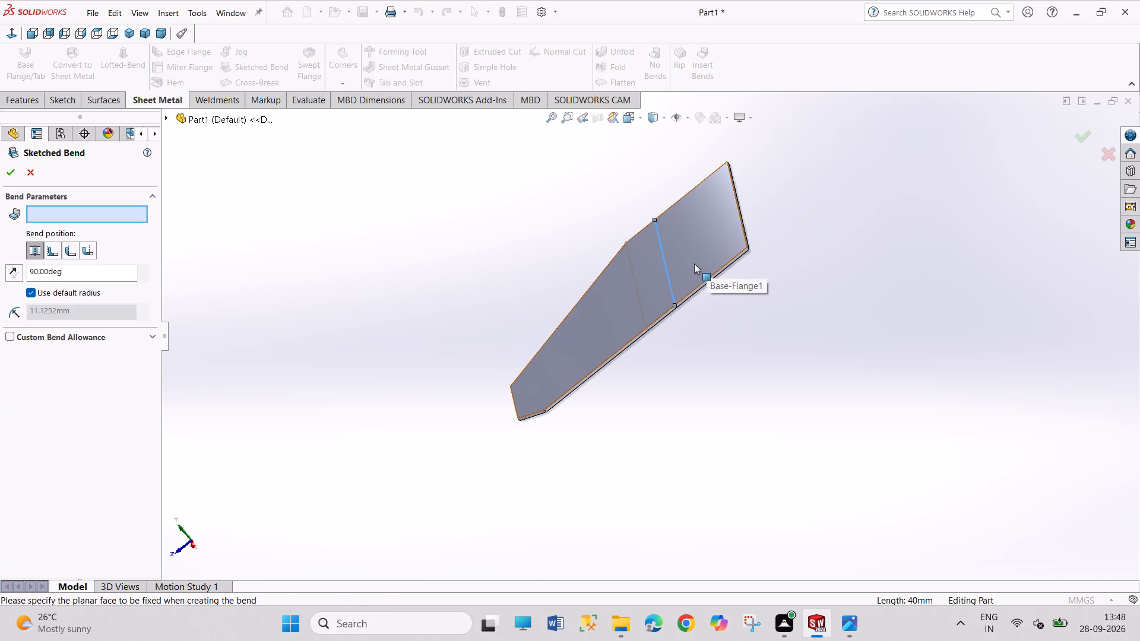
click(70, 297)
click(83, 310)
double_click(84, 312)
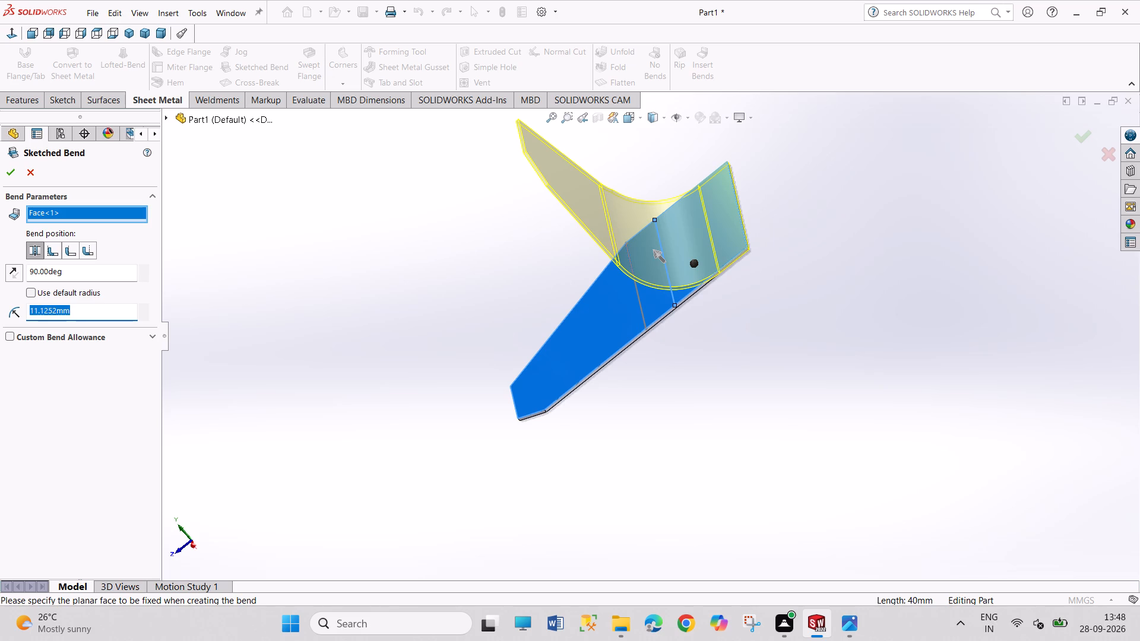
text(0.5)
key(Return)
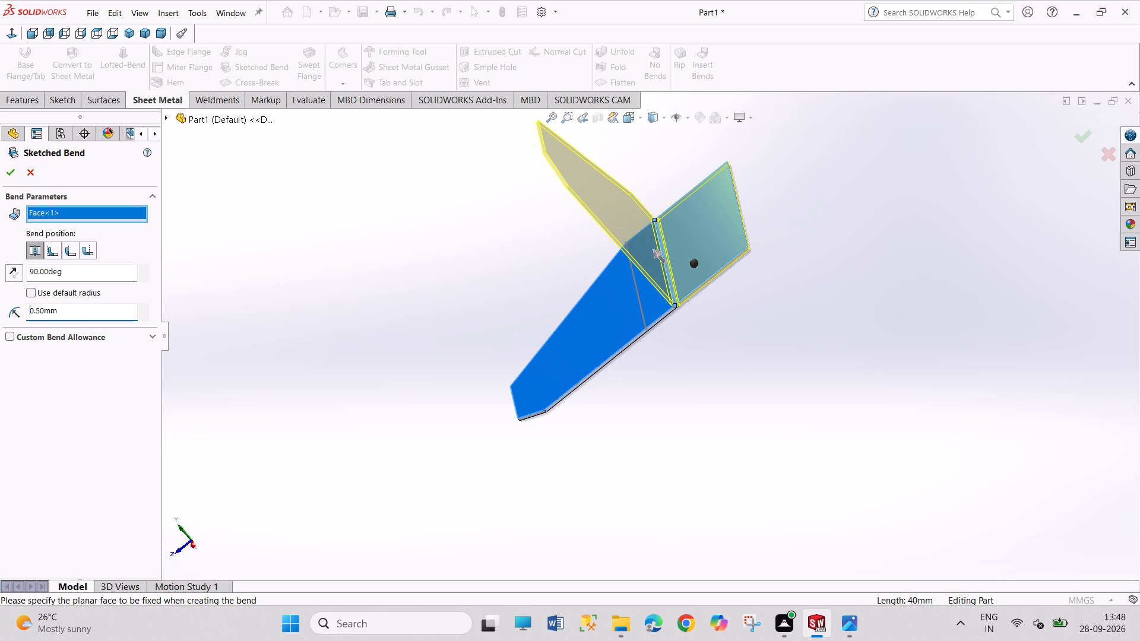
Try a 130-degree angle for the bend and reverse the bend direction.
double_click(72, 280)
text(130)
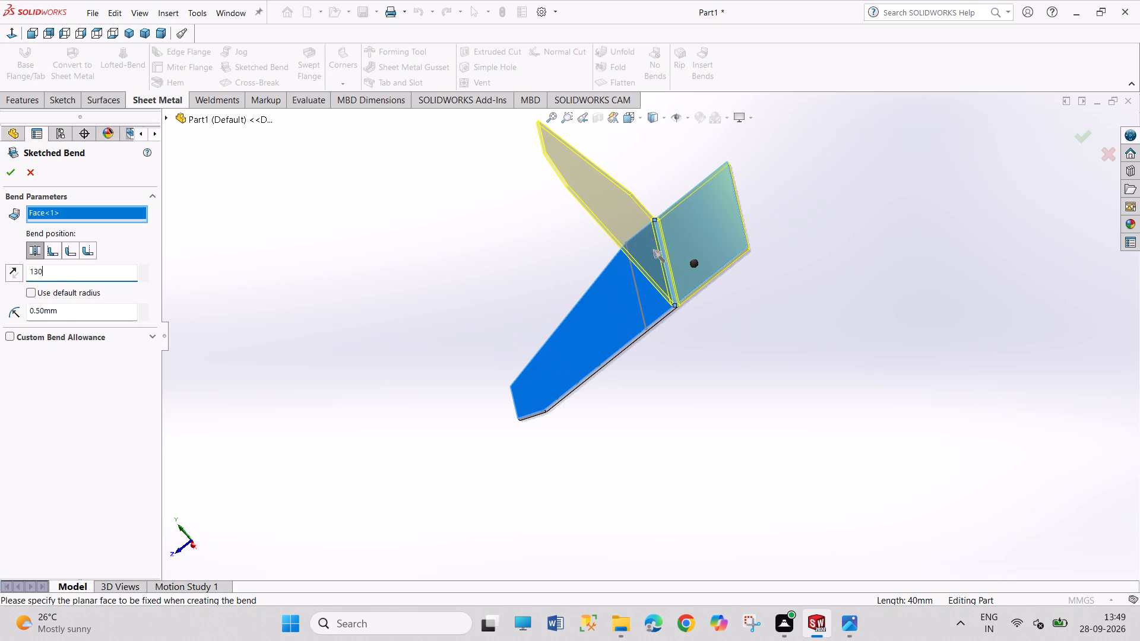
key(Return)
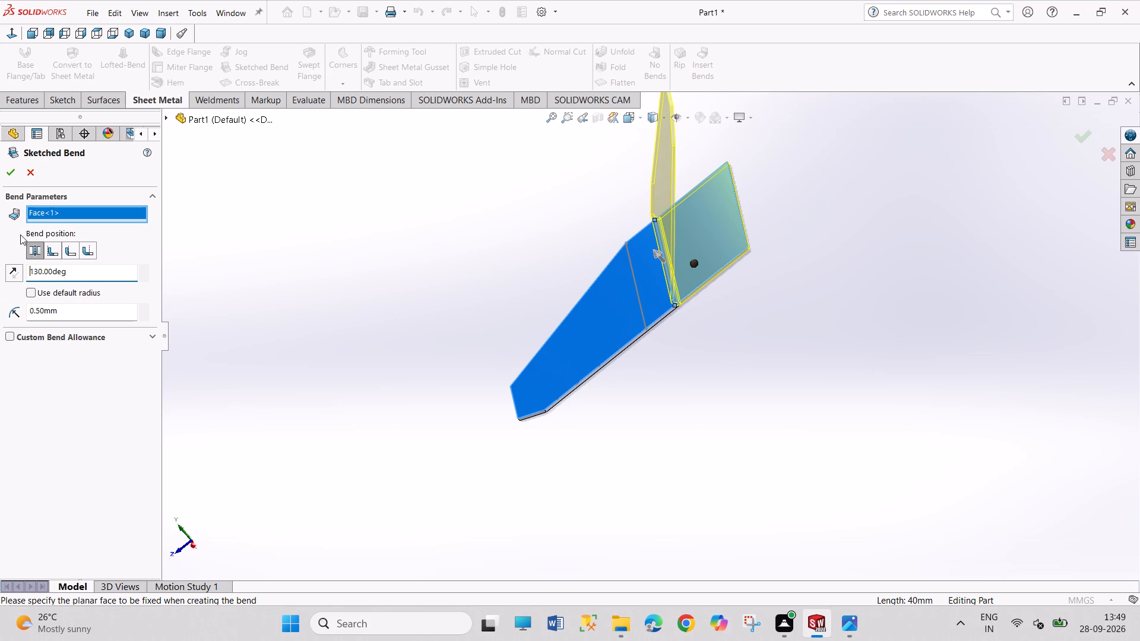
click(14, 274)
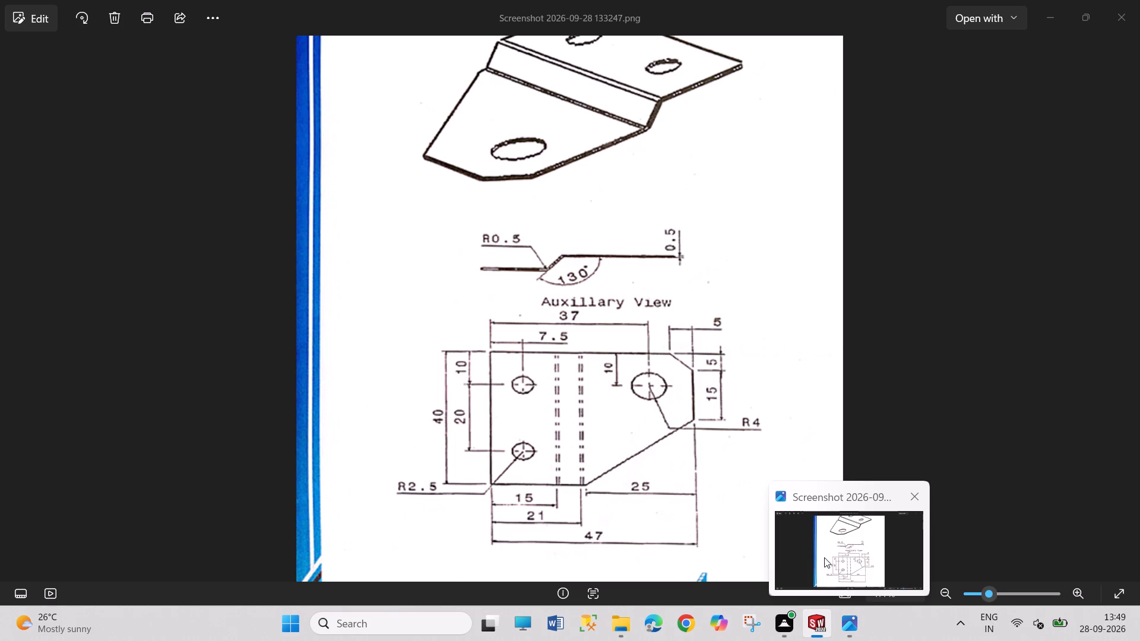
Set the bend angle to 40 degrees, keep the reversed direction, and create the bend.
double_click(85, 277)
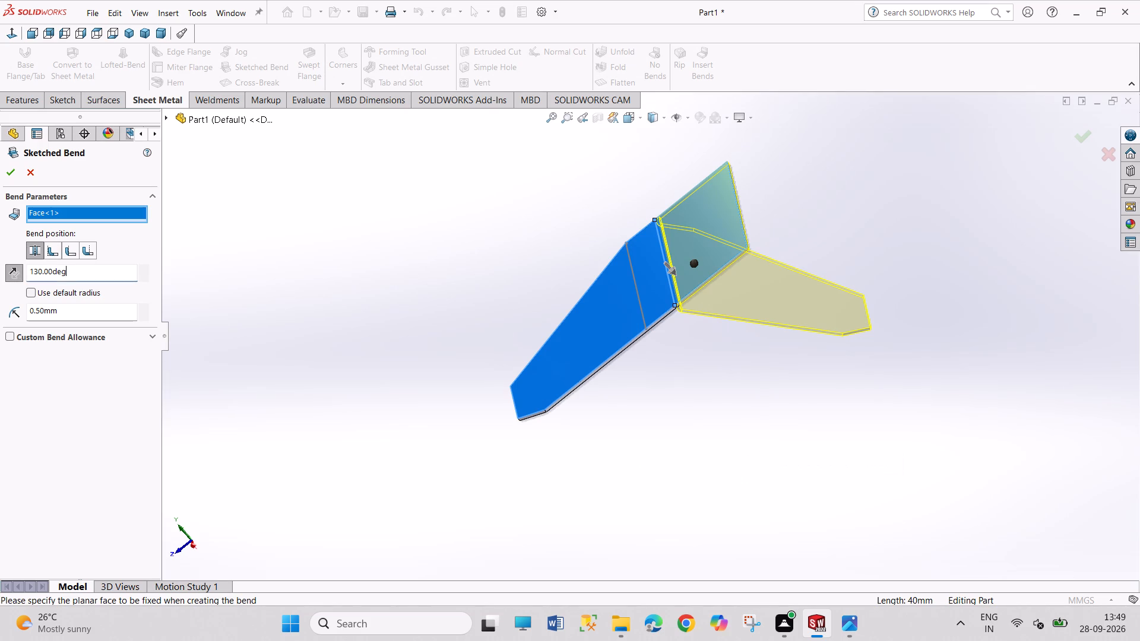
text(40)
key(Return)
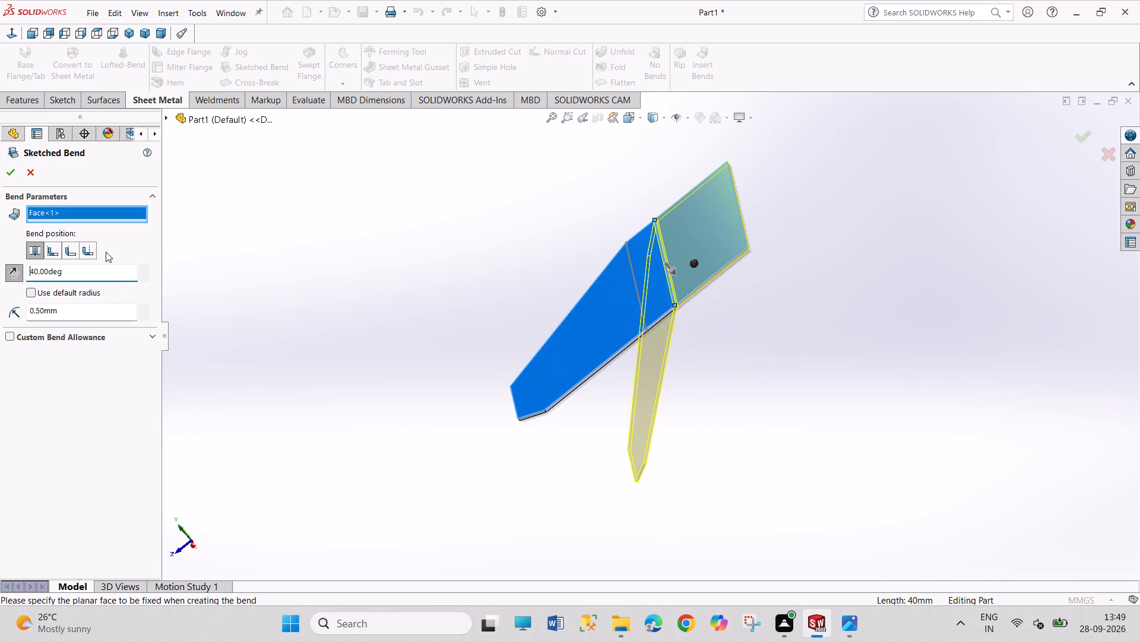
click(11, 273)
click(11, 273)
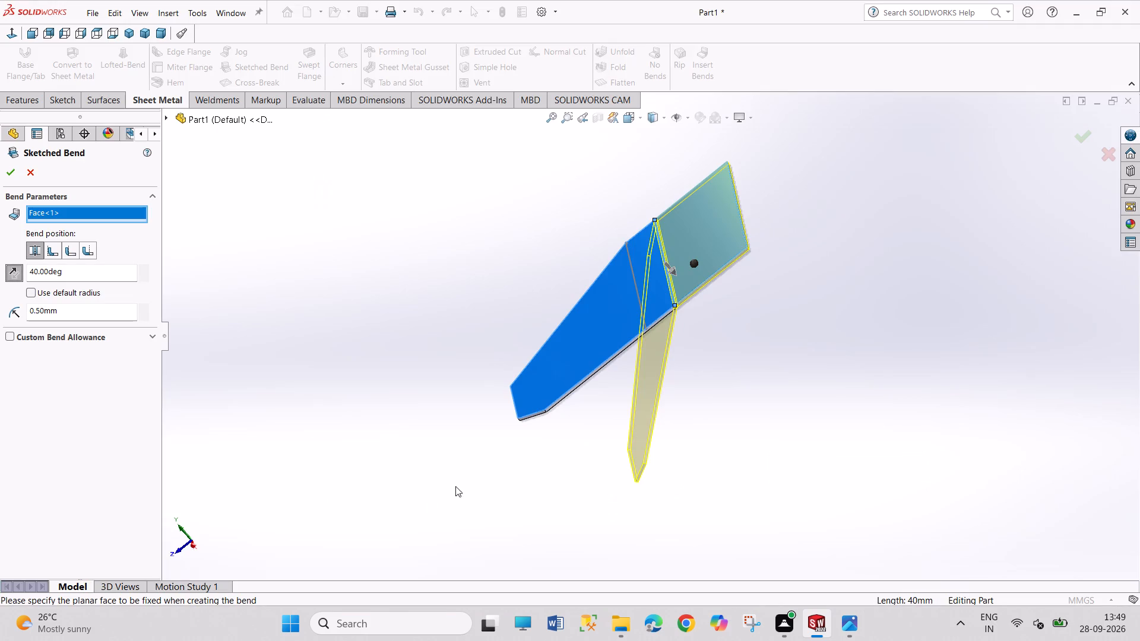
click(9, 172)
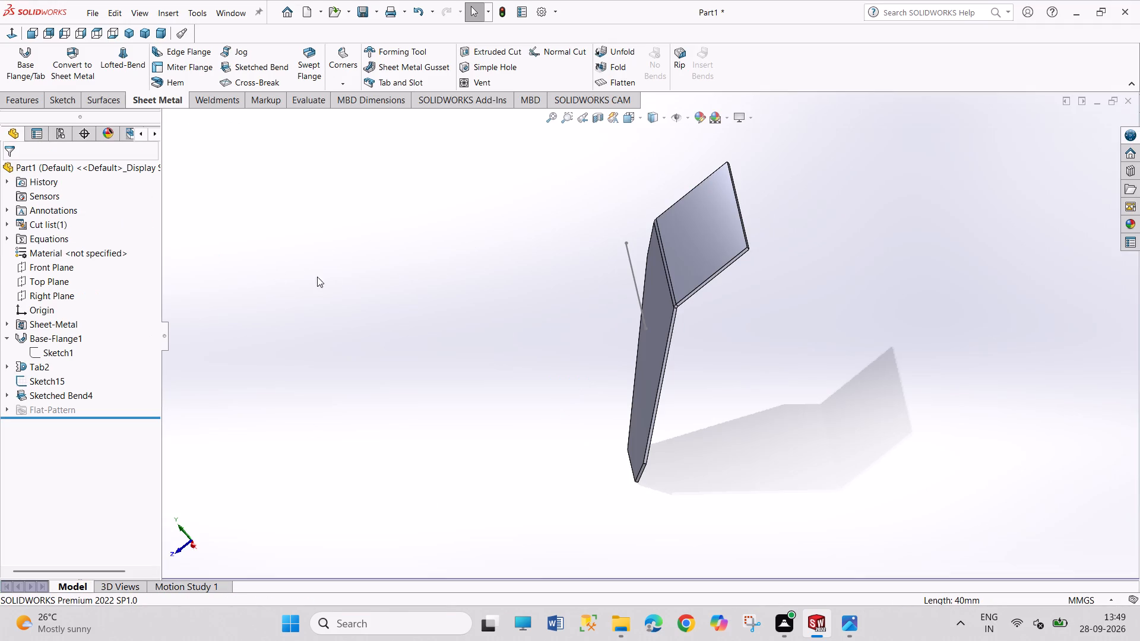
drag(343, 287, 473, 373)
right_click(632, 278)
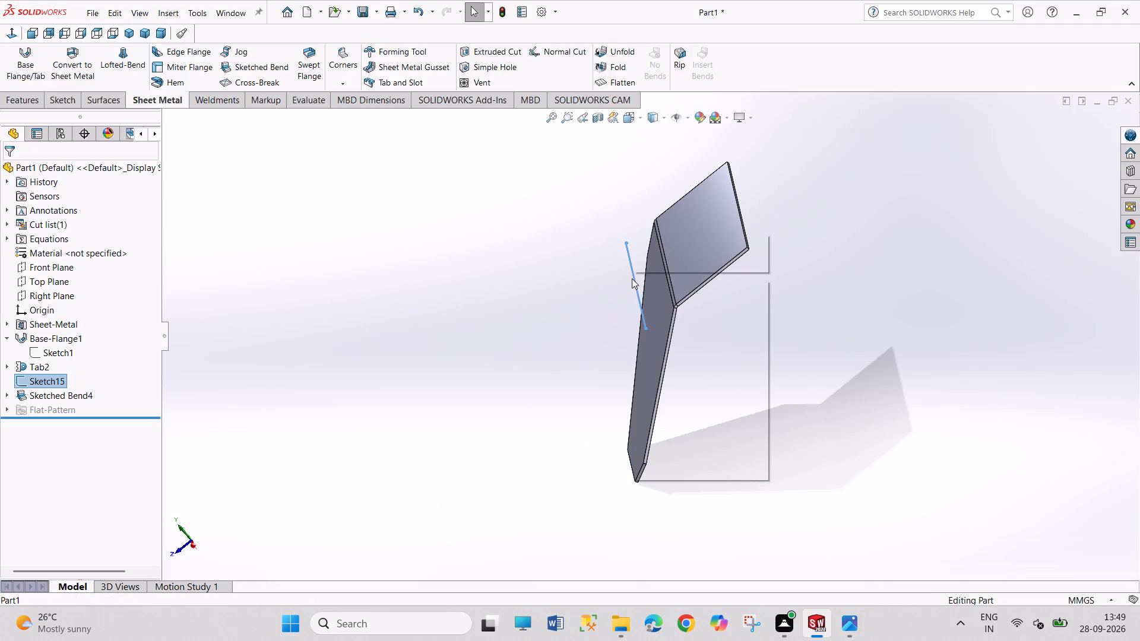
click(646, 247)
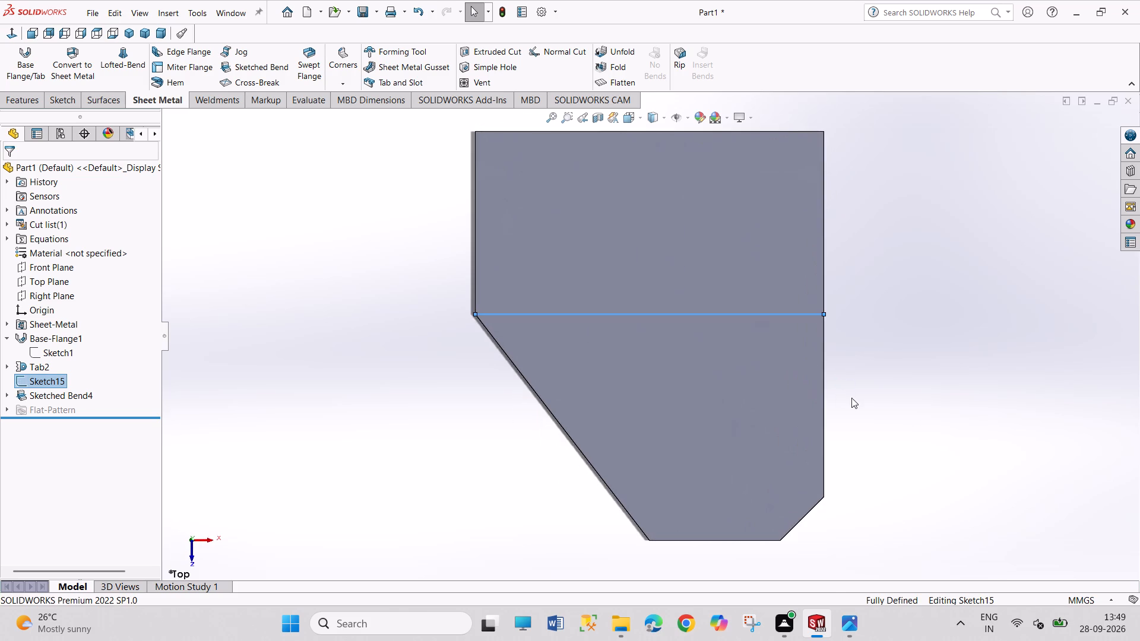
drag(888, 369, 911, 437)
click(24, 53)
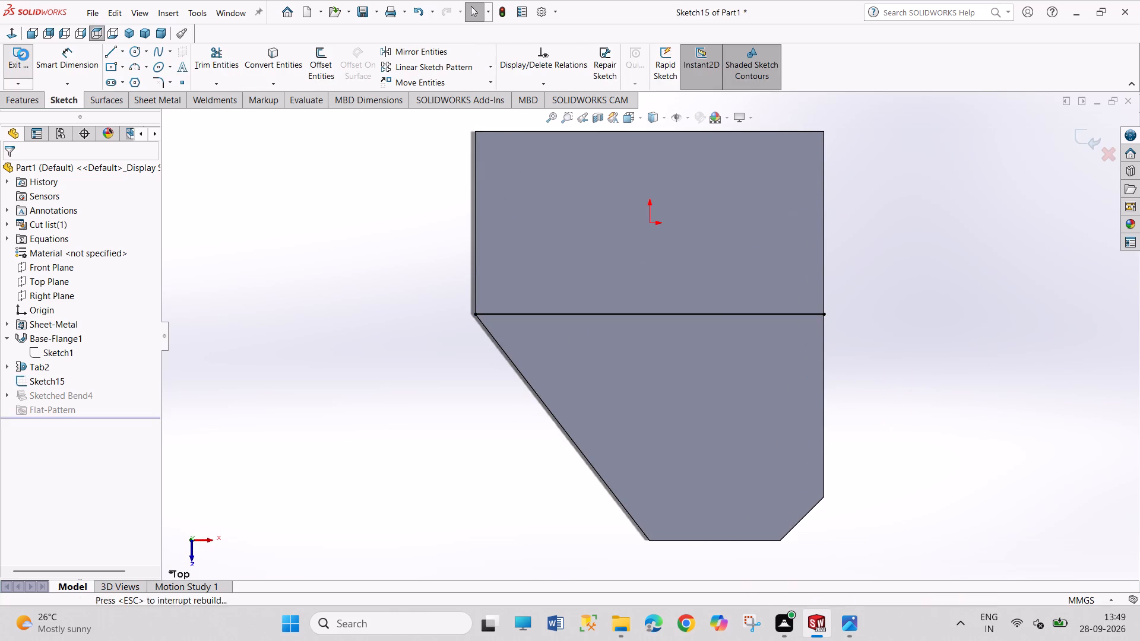
Sketch a horizontal bend line across the tapered flange's face, from the corner where the taper starts to the opposite edge.
click(740, 411)
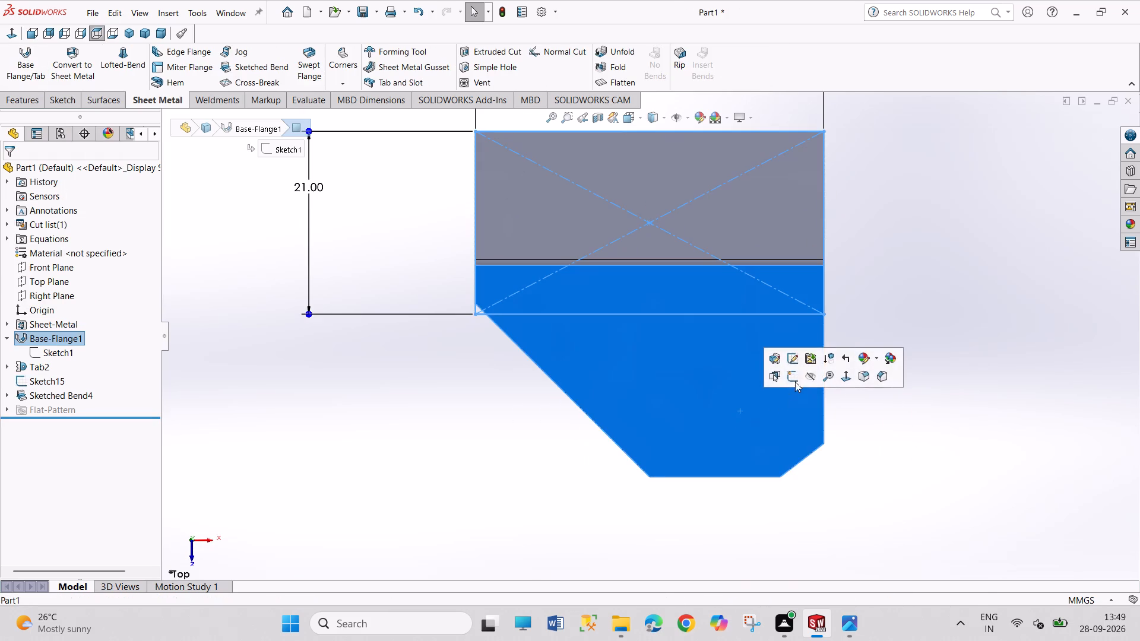
click(796, 378)
drag(944, 371, 955, 427)
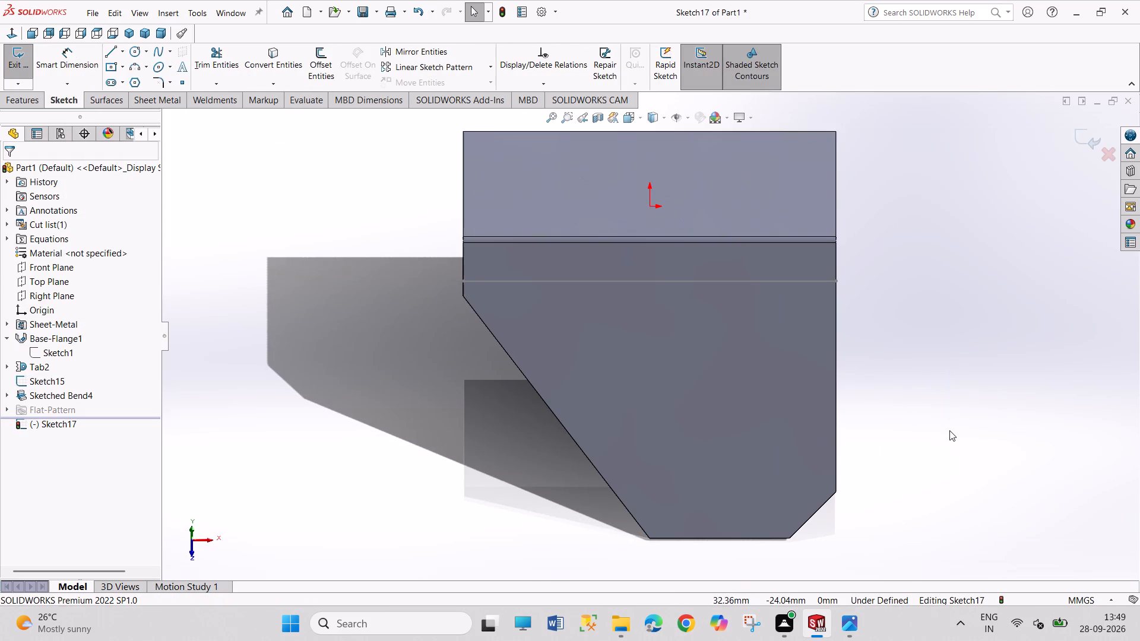
click(261, 60)
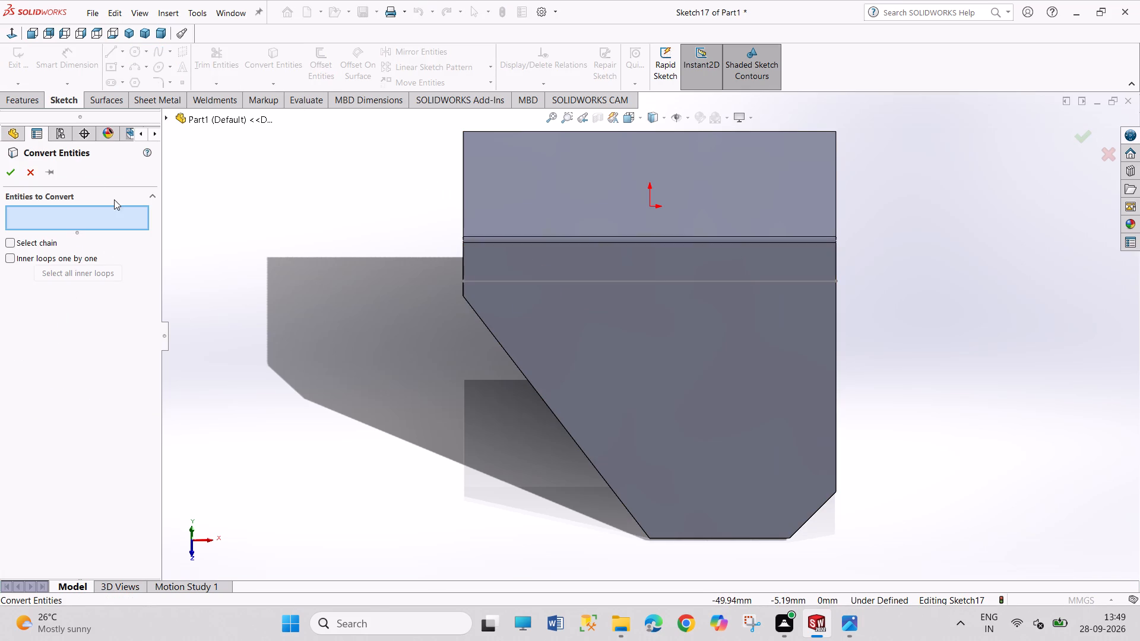
click(25, 163)
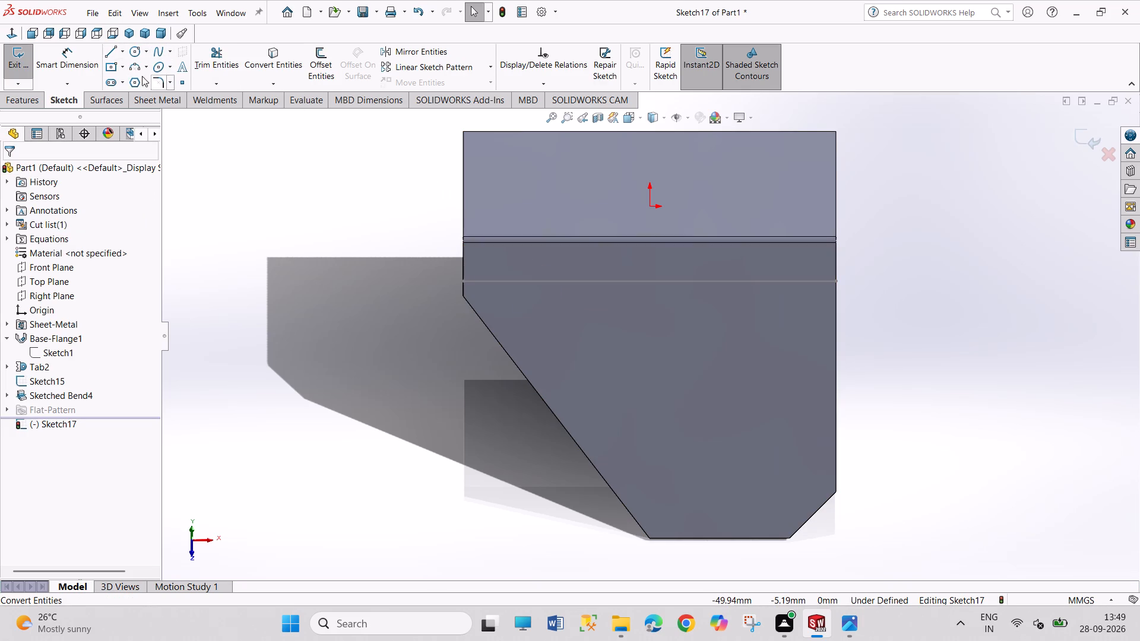
click(113, 54)
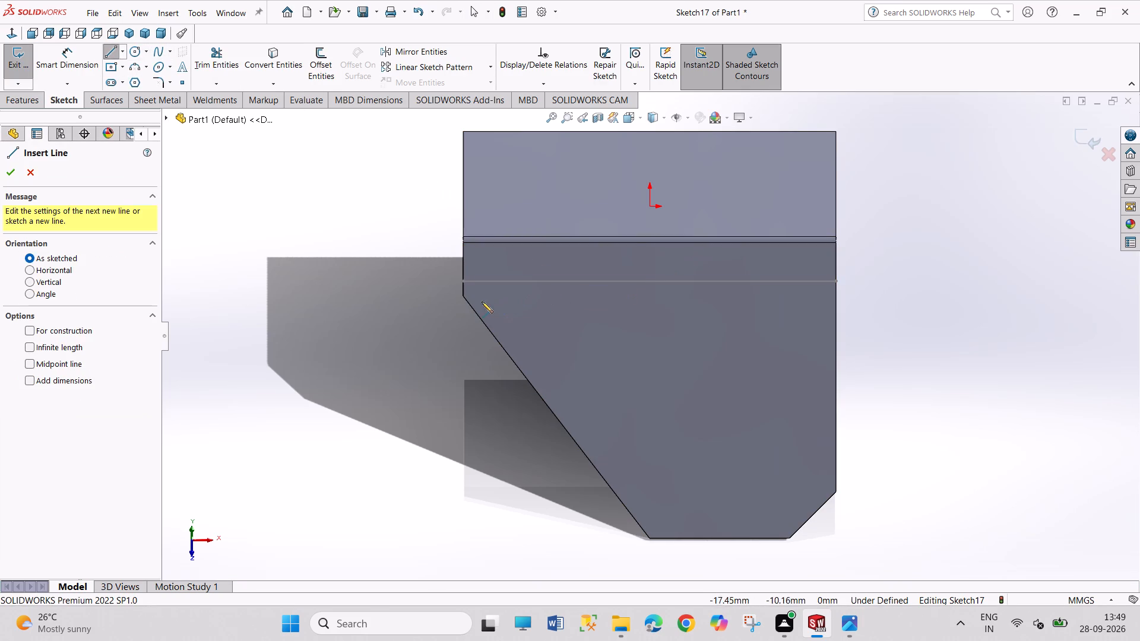
drag(461, 297, 467, 297)
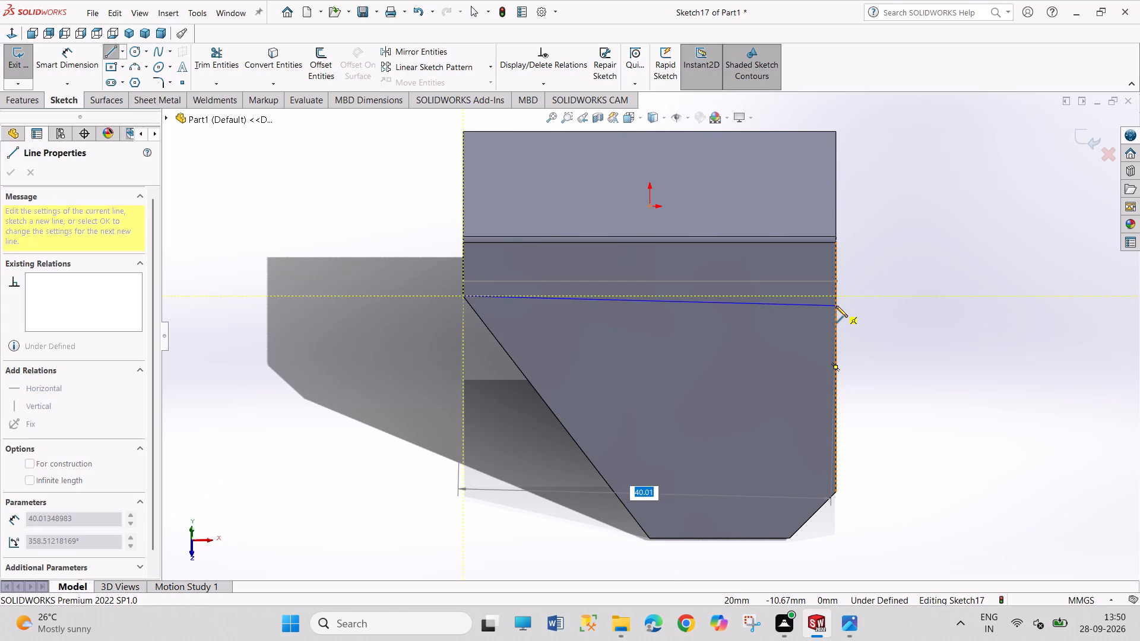
click(836, 306)
right_click(910, 277)
click(928, 281)
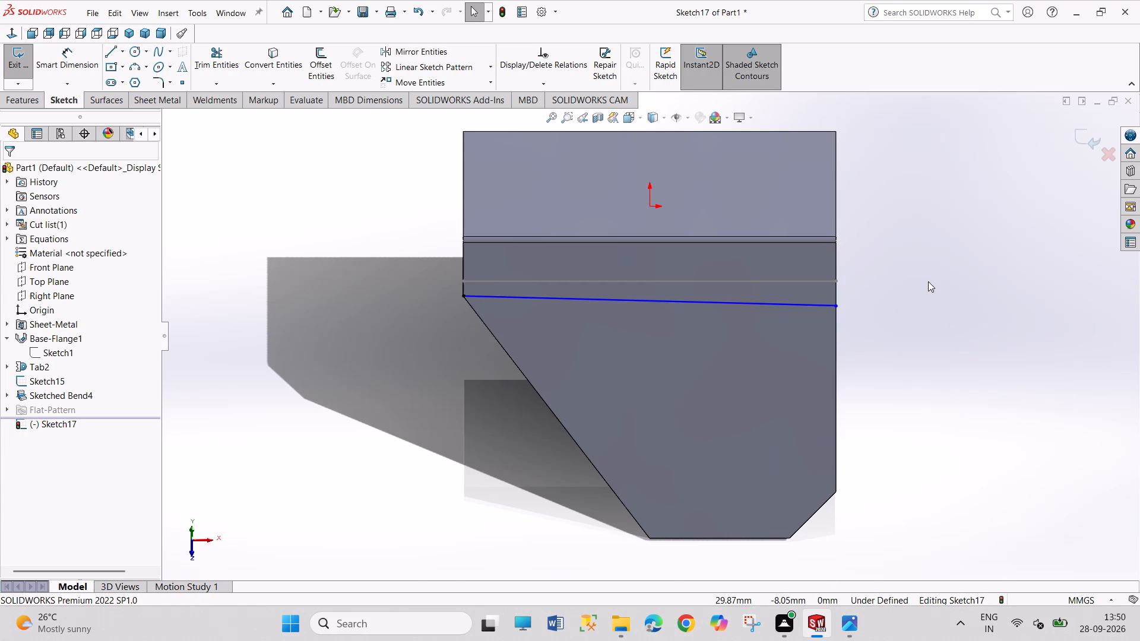
click(805, 303)
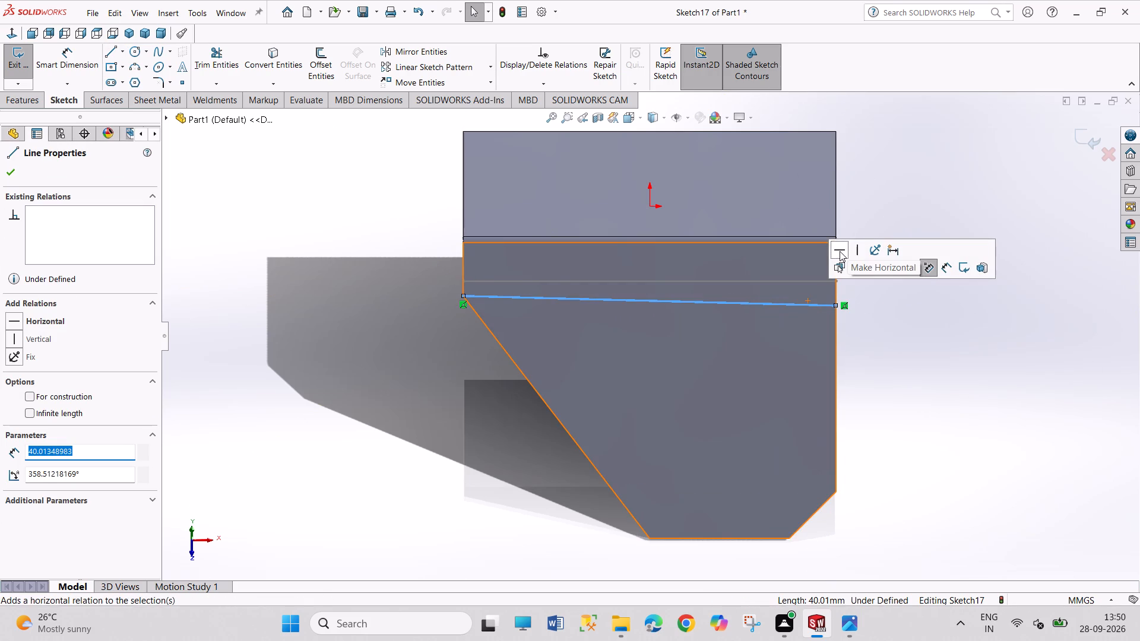
click(840, 251)
drag(910, 309, 946, 387)
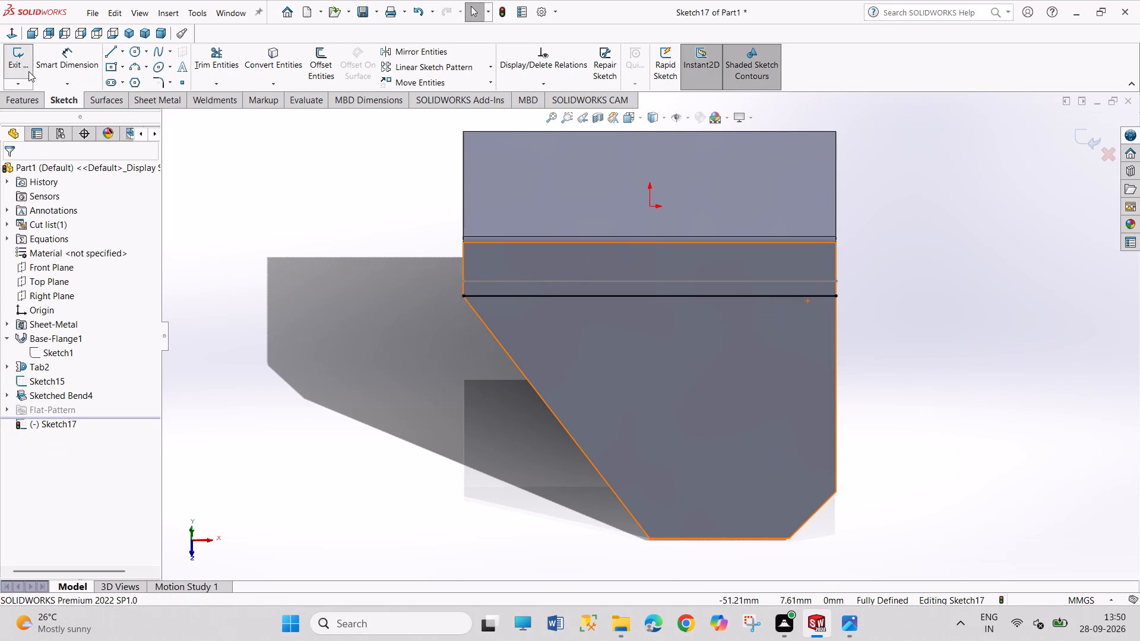
click(28, 71)
Delete the old unused bend-line sketch, Sketch15, that lies between the first bend and the new line.
right_click(595, 283)
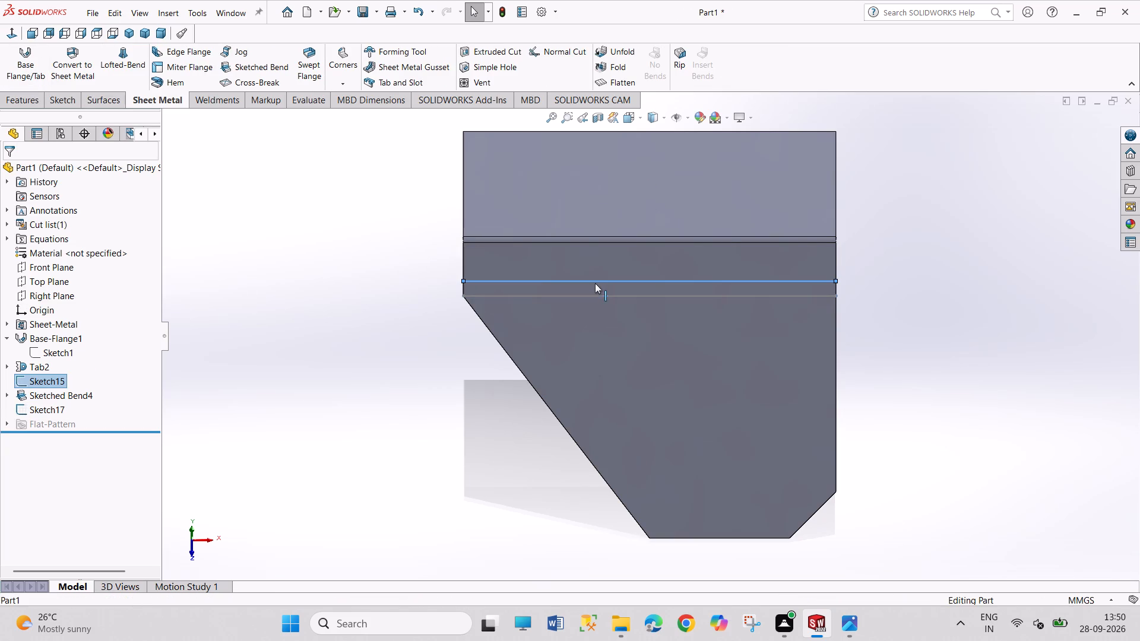
click(622, 426)
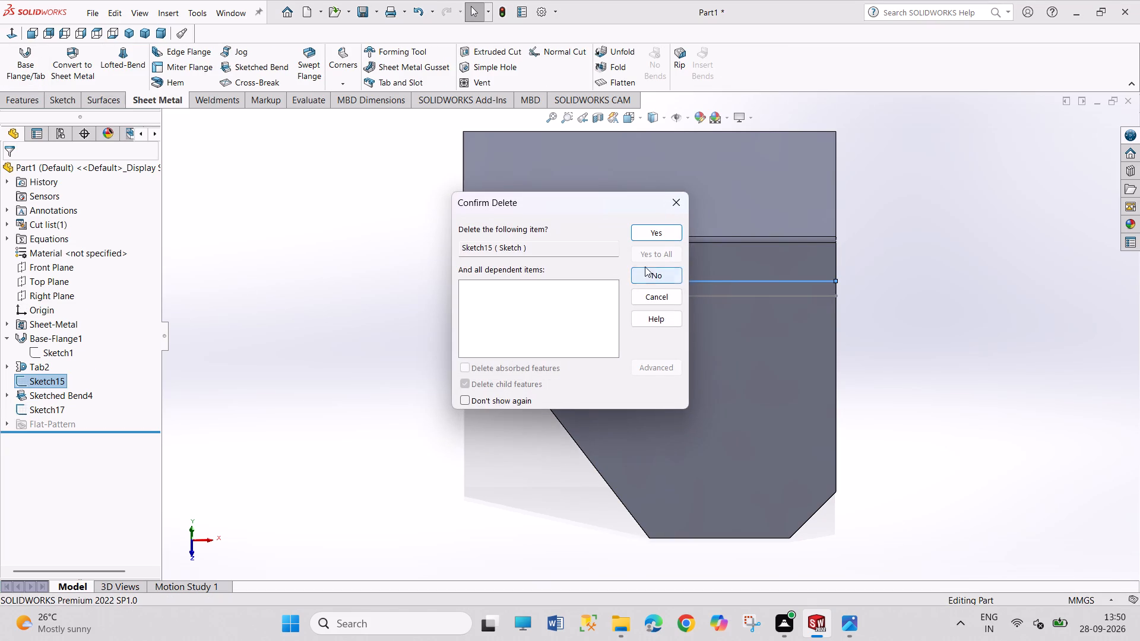
click(657, 233)
click(594, 315)
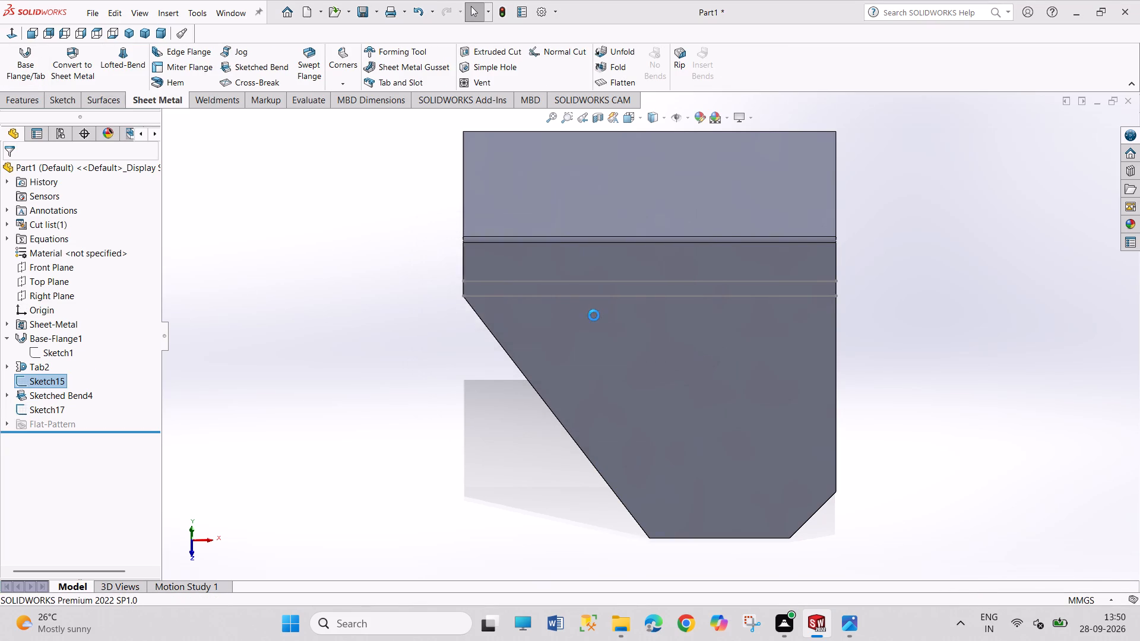
drag(357, 292, 408, 397)
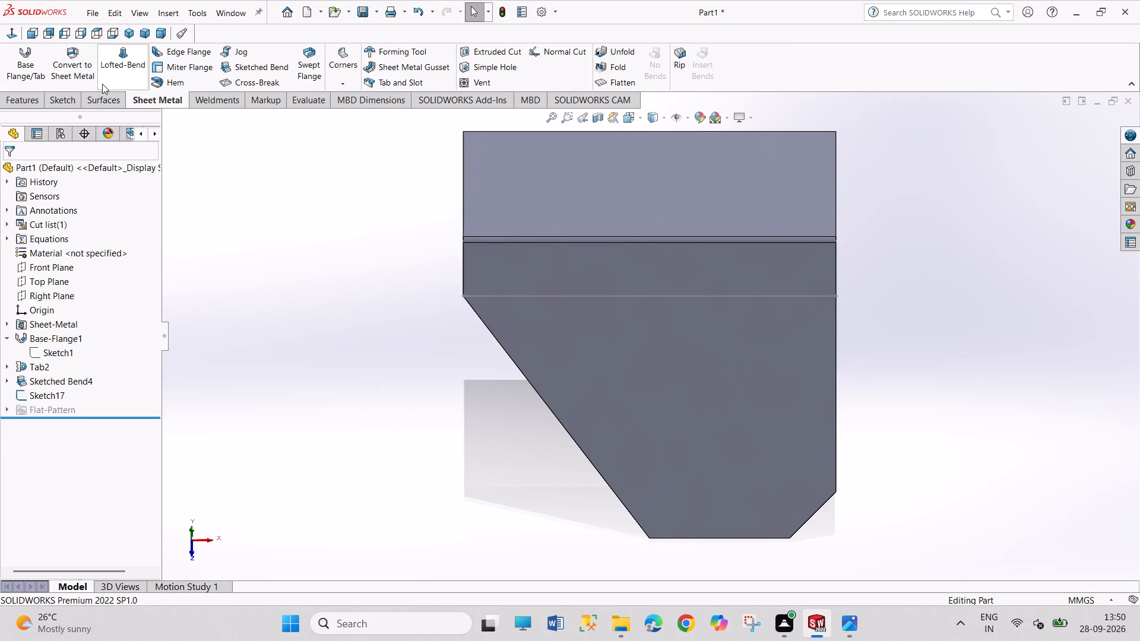
Create a 90-degree Sketched Bend on the new line, fixing the strip beside the first bend, with a 0.5 mm custom radius and the default direction.
click(242, 68)
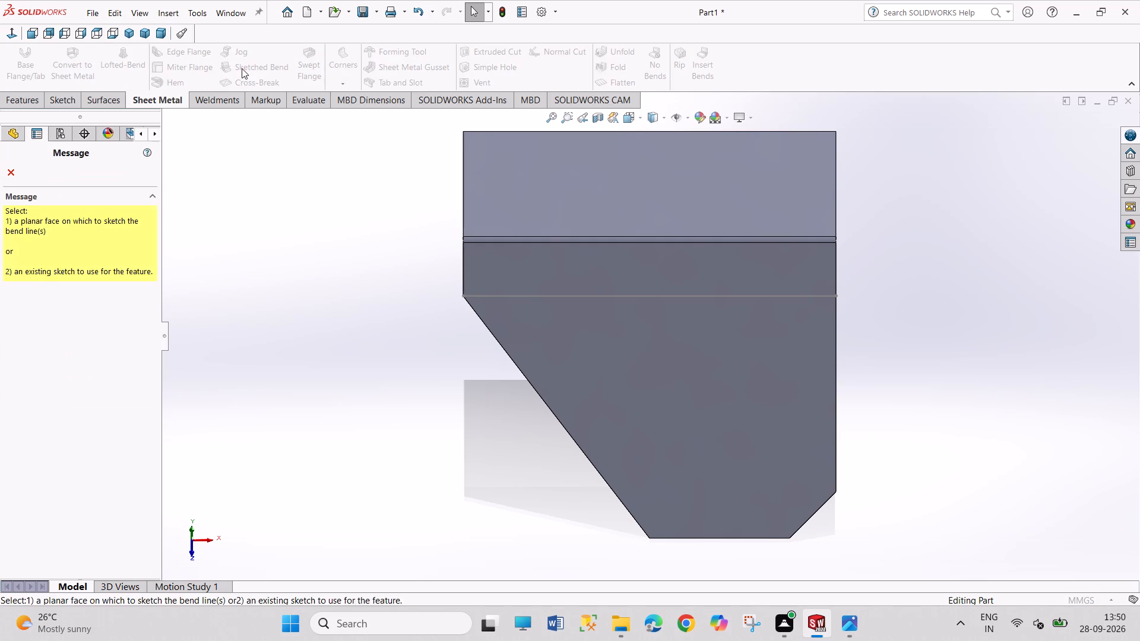
click(514, 293)
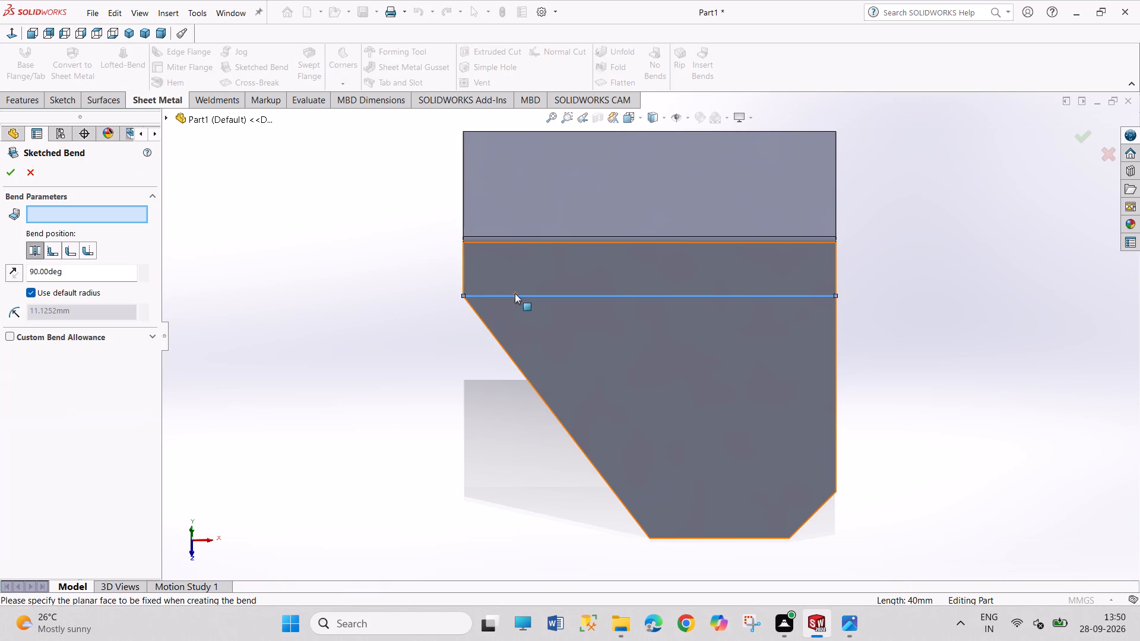
click(559, 266)
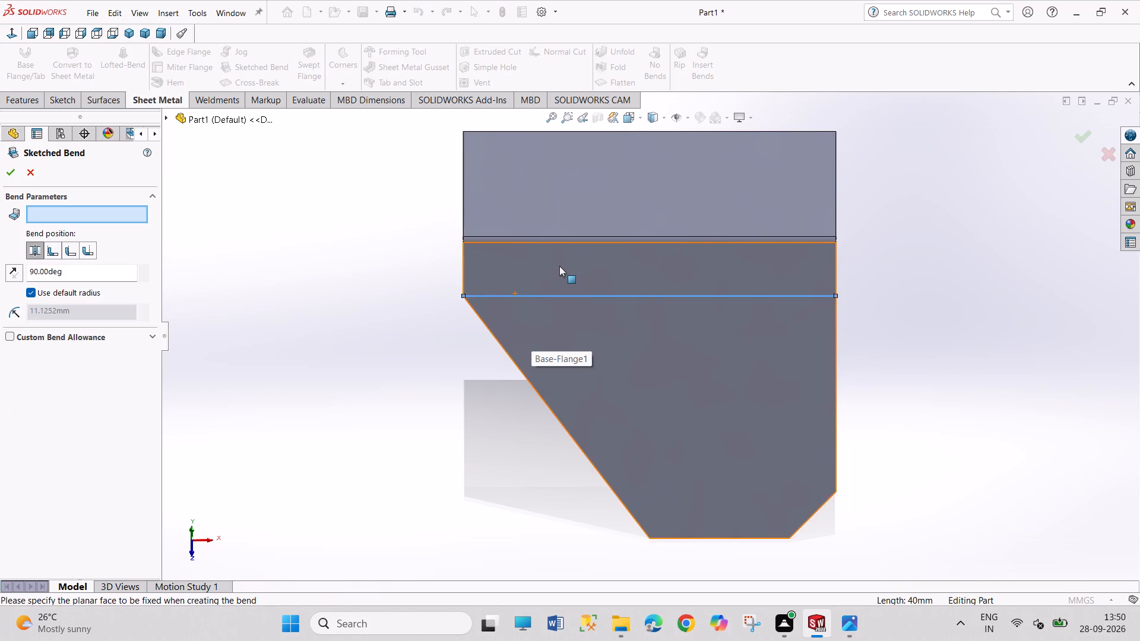
click(77, 290)
text(0.5)
key(Return)
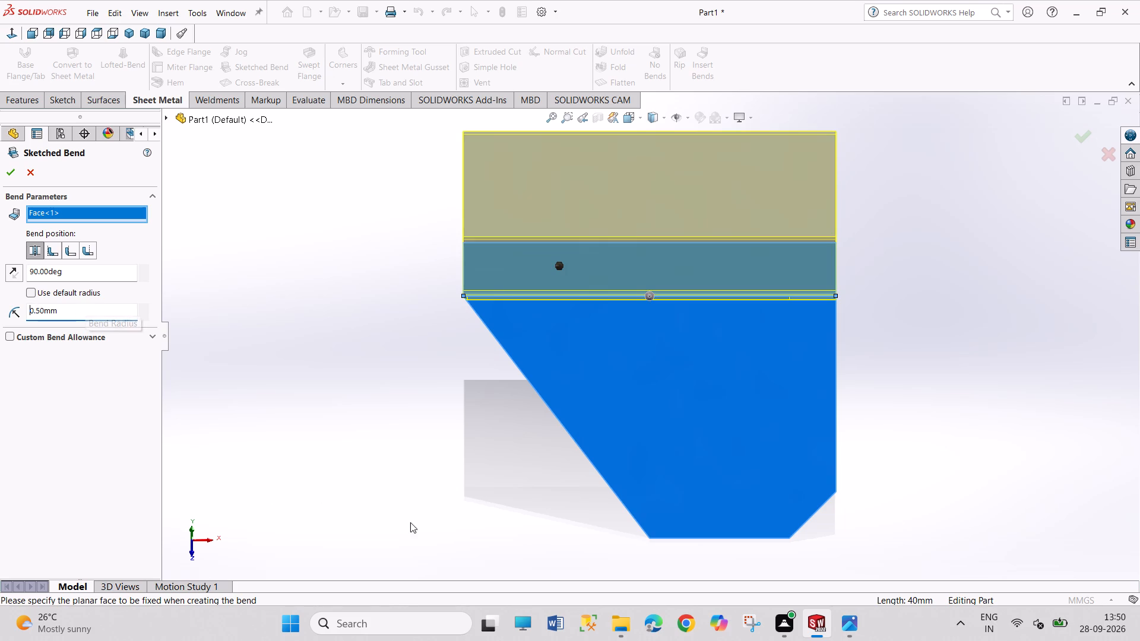
scroll(426, 512, up, 1)
scroll(394, 469, up, 2)
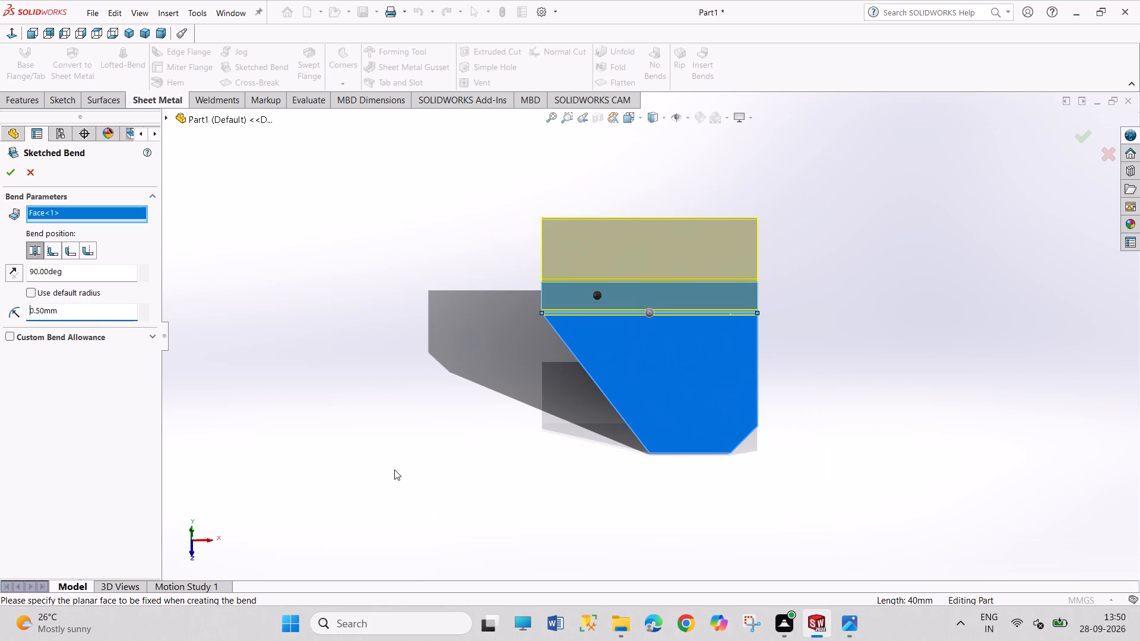
middle_drag(411, 423, 383, 413)
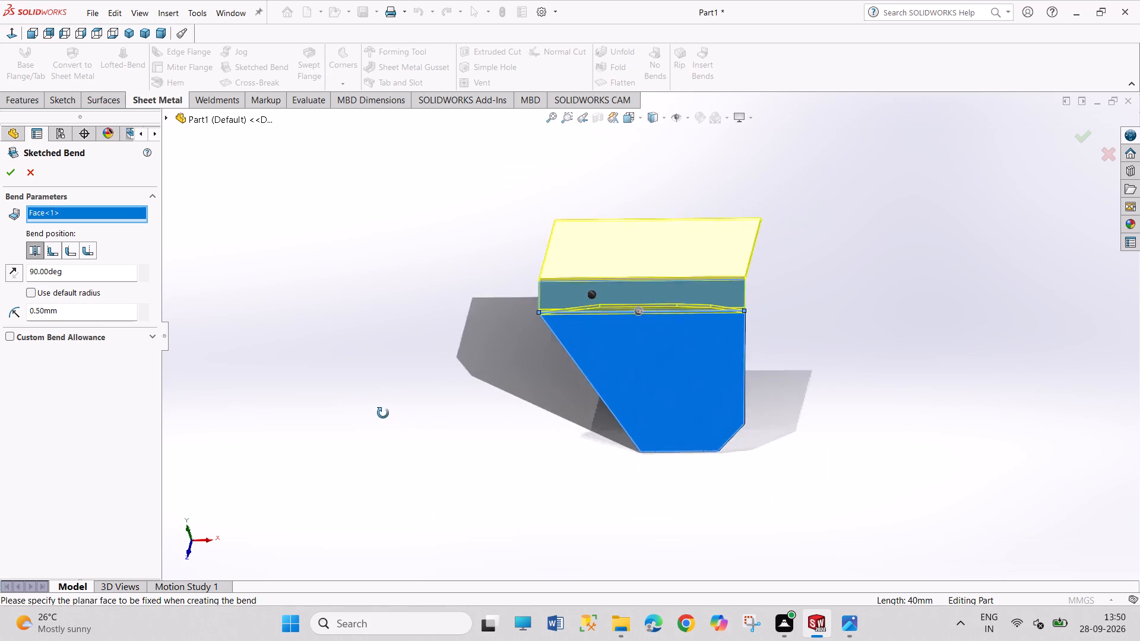
middle_drag(383, 413, 311, 424)
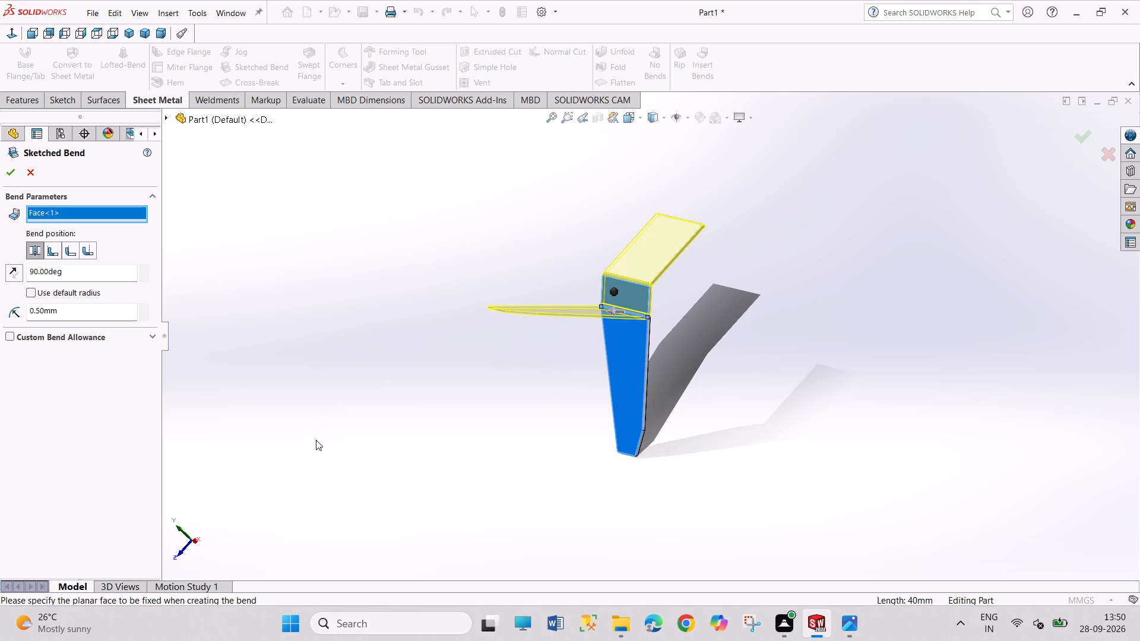
click(9, 272)
click(9, 271)
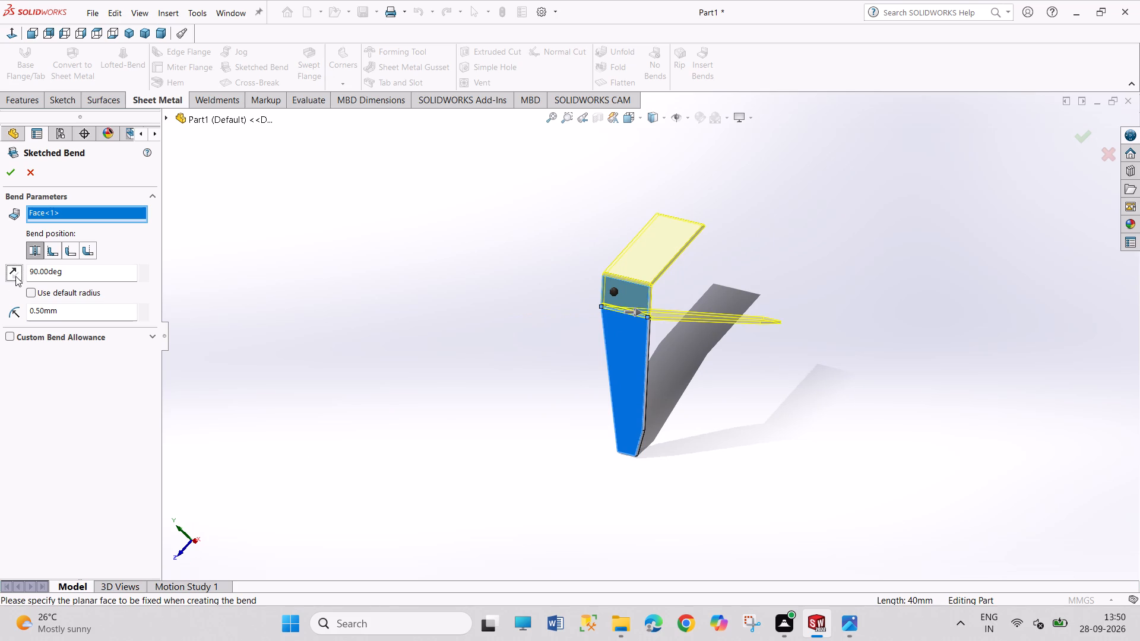
click(9, 179)
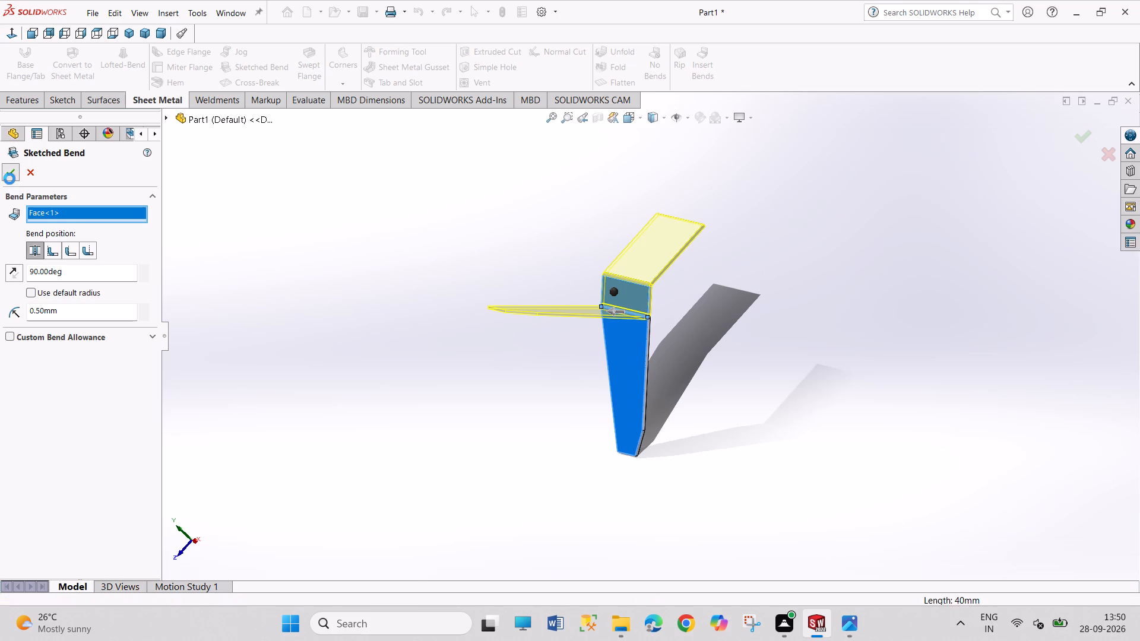
Examine the bent clamp's profile and both bends from the side, above and below.
scroll(663, 262, down, 4)
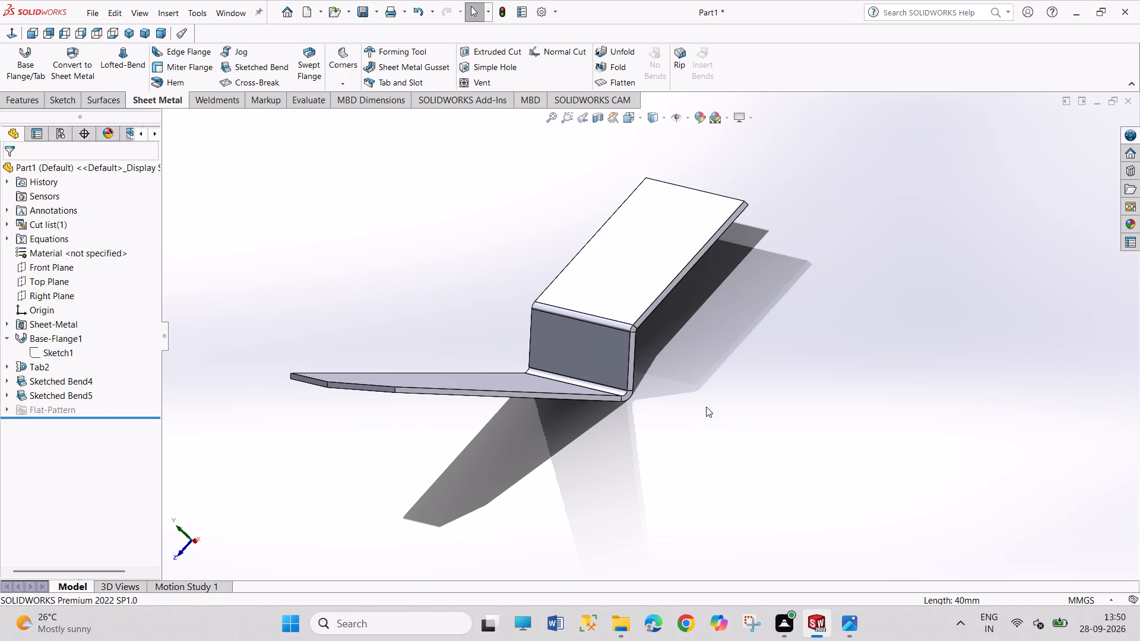
scroll(667, 358, up, 1)
right_drag(644, 348, 628, 341)
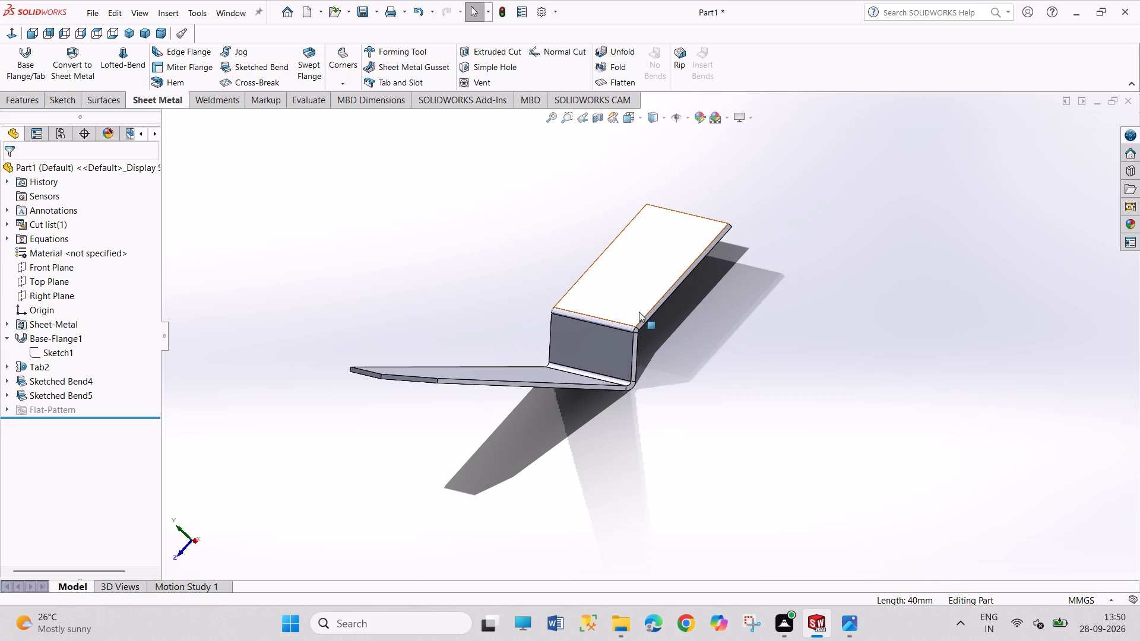
middle_drag(660, 323, 641, 315)
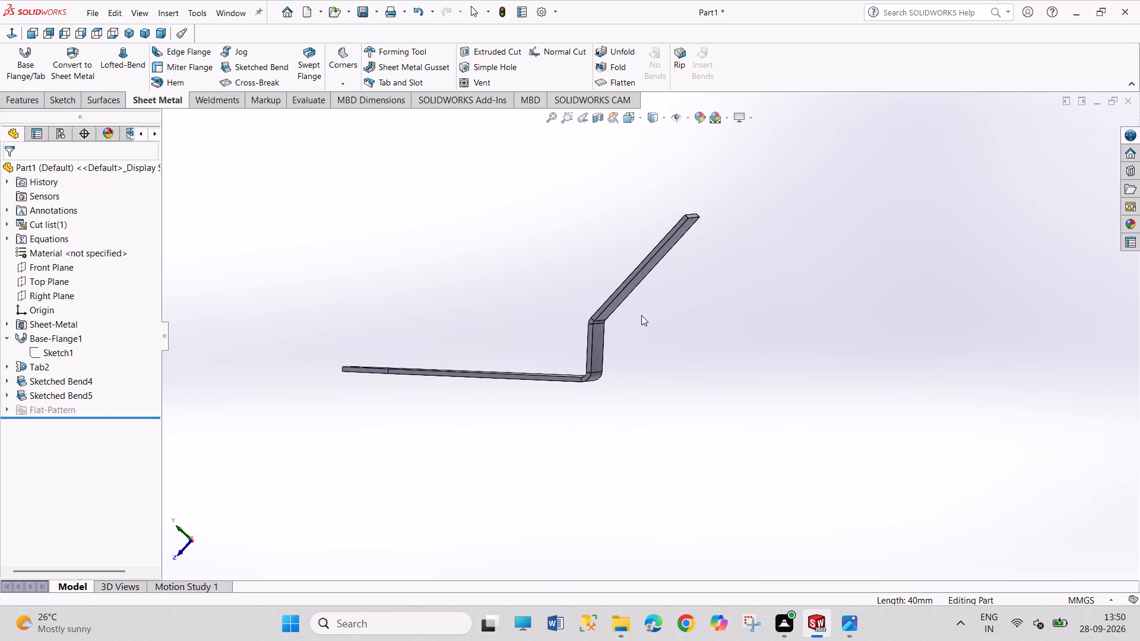
scroll(619, 284, up, 1)
middle_click(622, 254)
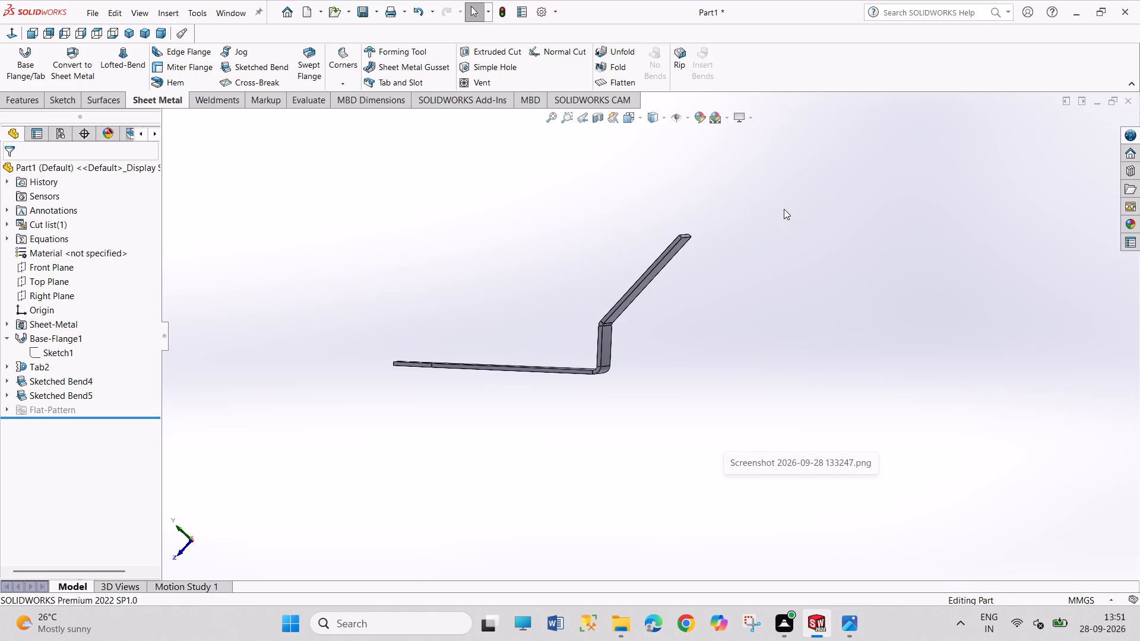
middle_drag(736, 195, 753, 191)
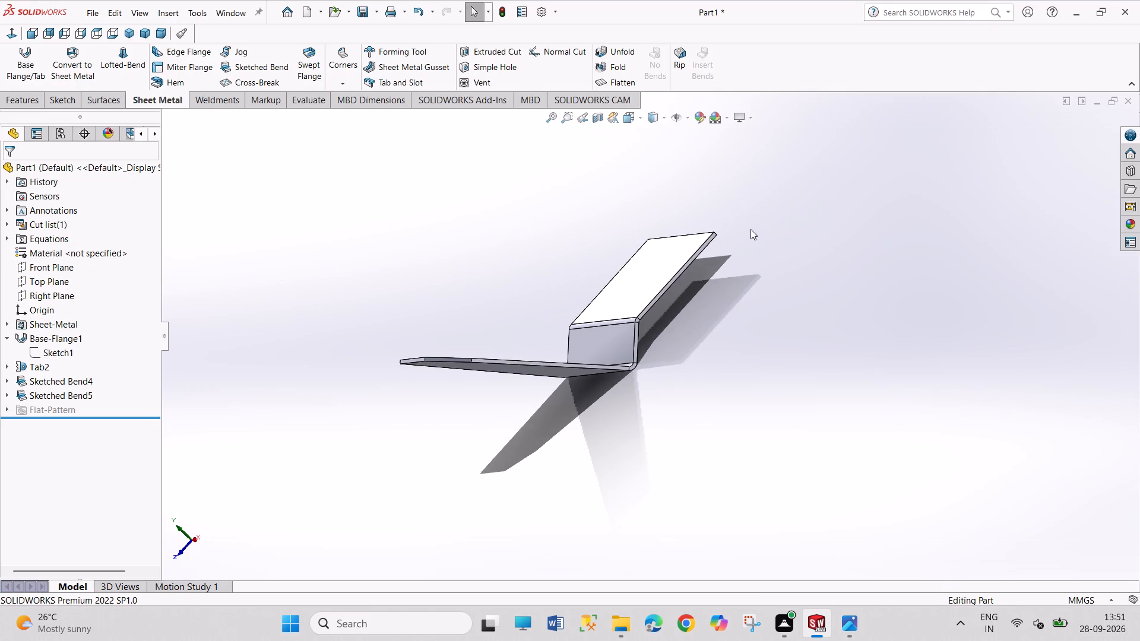
middle_drag(376, 383, 301, 345)
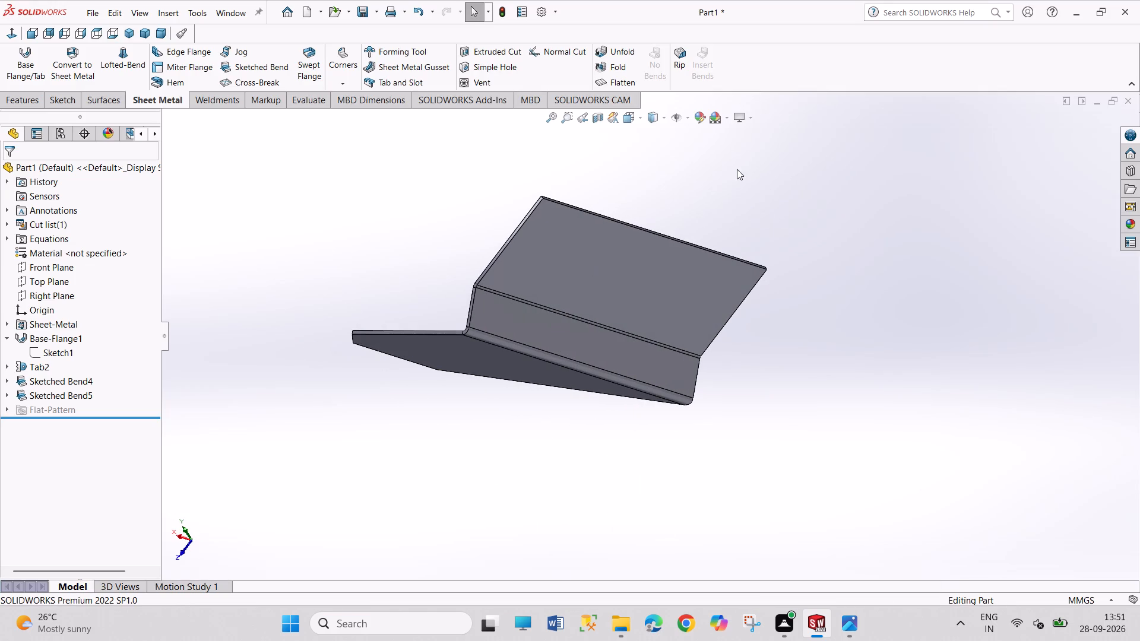
middle_drag(753, 177, 773, 201)
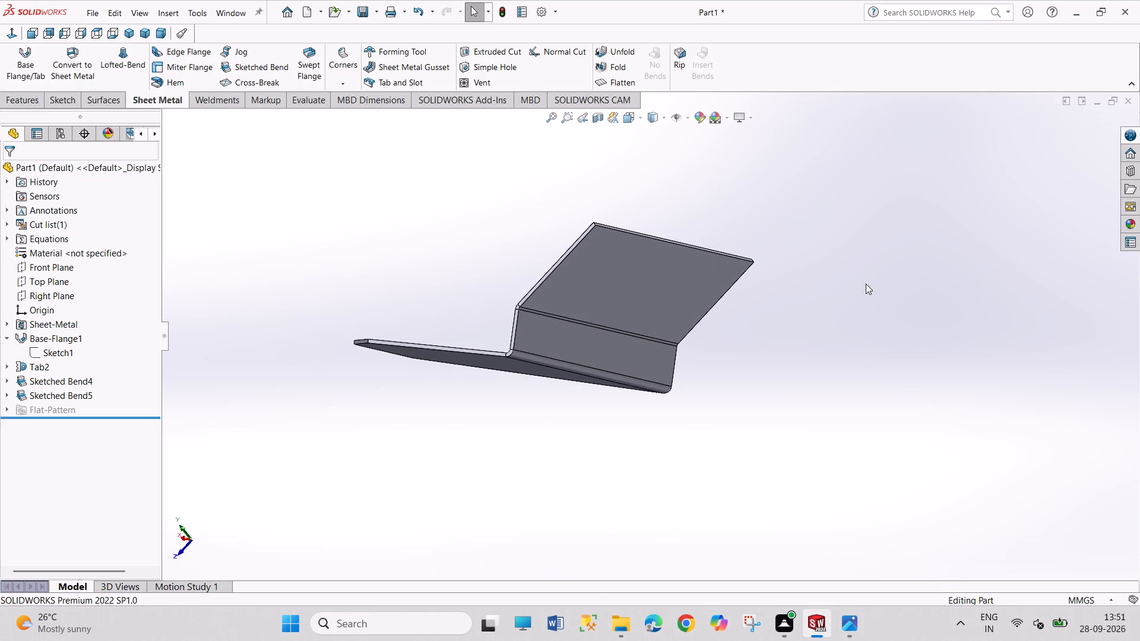
scroll(869, 285, up, 1)
scroll(736, 233, up, 1)
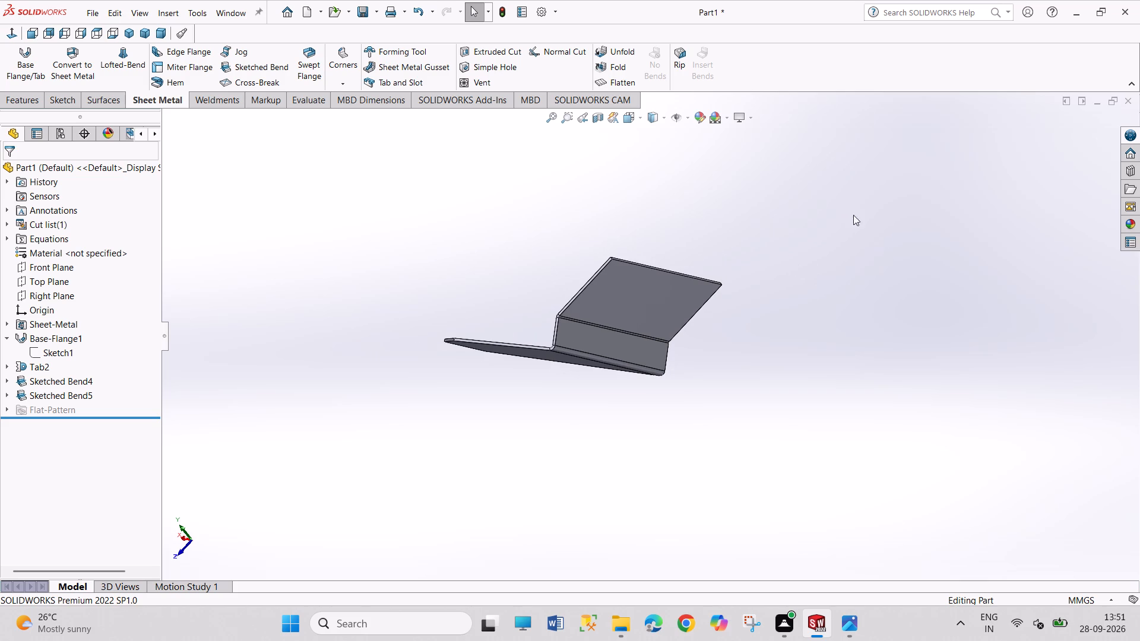
middle_drag(655, 240, 709, 267)
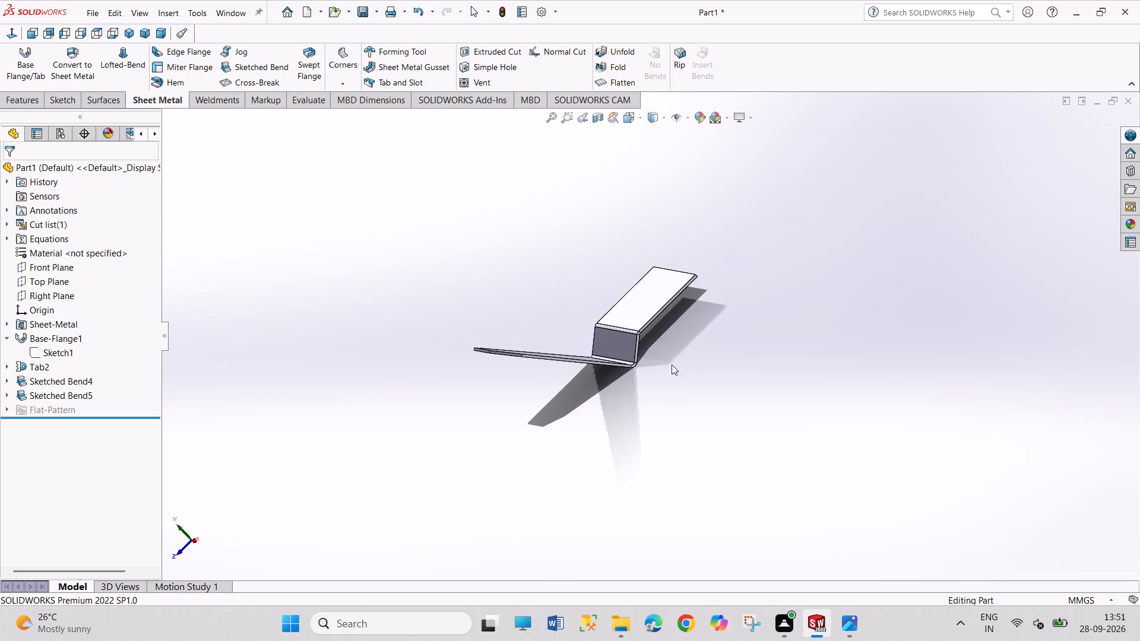
scroll(525, 423, up, 1)
middle_drag(499, 410, 387, 336)
middle_drag(688, 254, 695, 272)
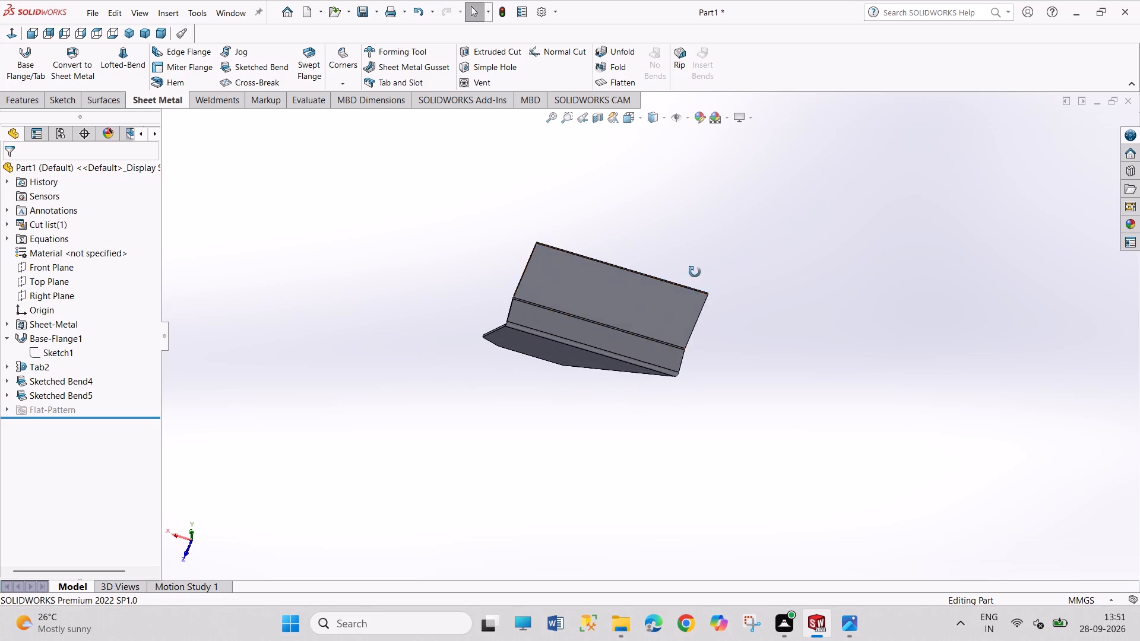
middle_drag(695, 272, 783, 386)
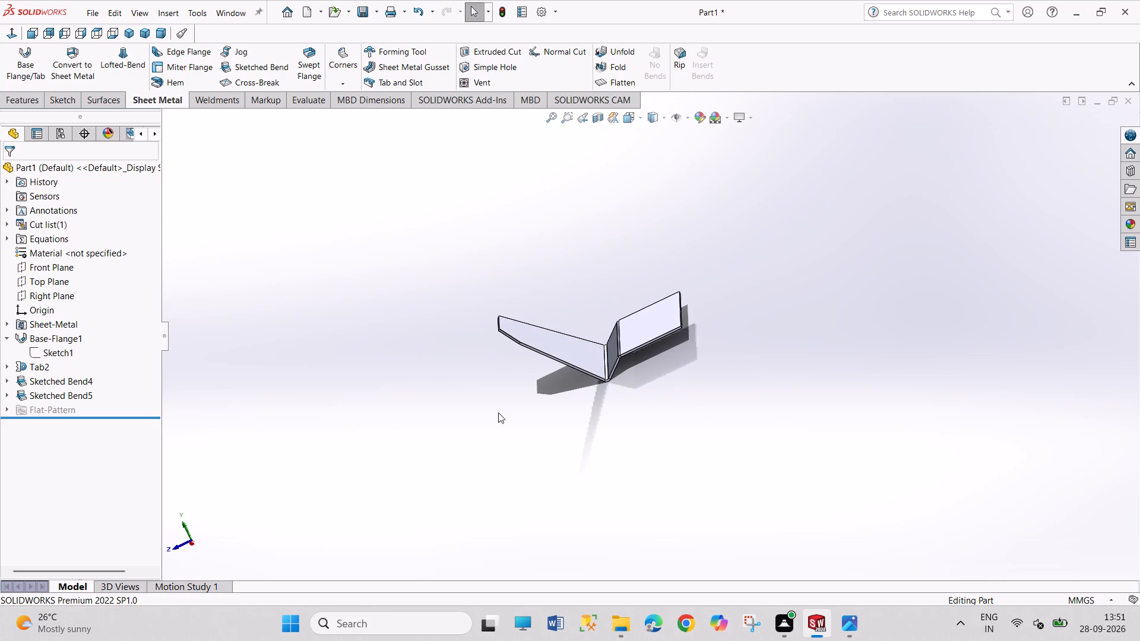
middle_drag(510, 334, 498, 282)
scroll(498, 282, up, 1)
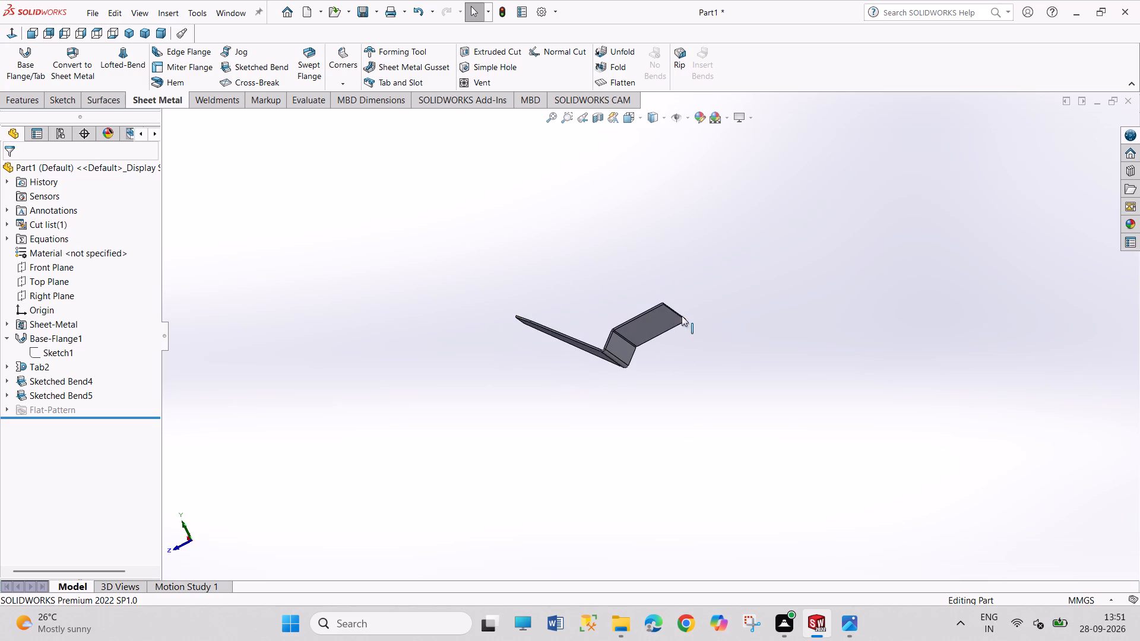
scroll(680, 317, down, 2)
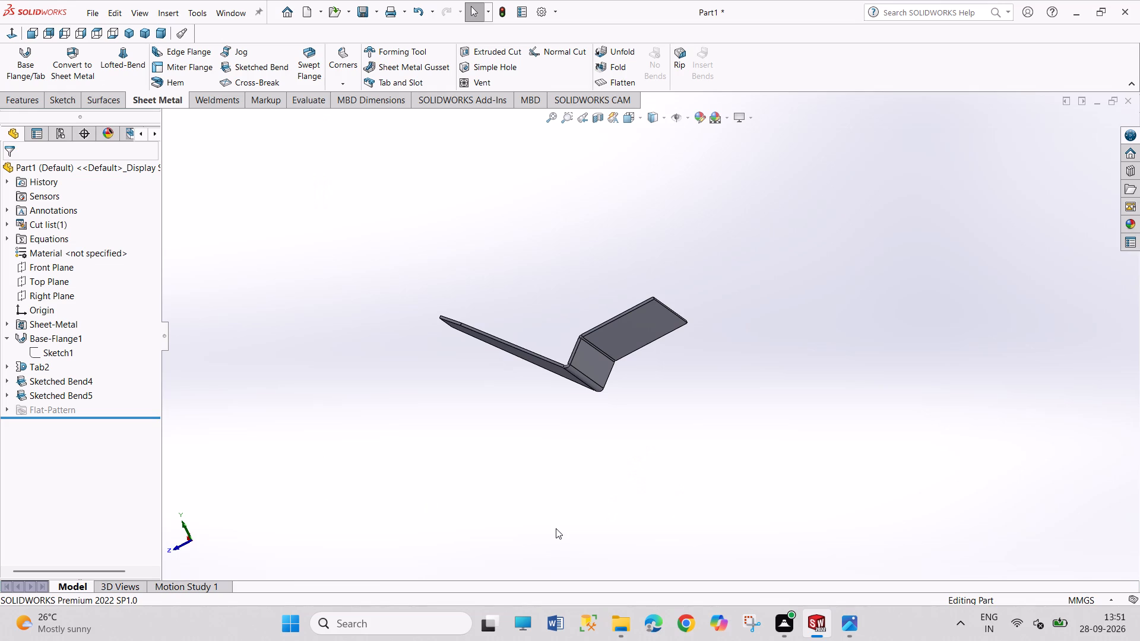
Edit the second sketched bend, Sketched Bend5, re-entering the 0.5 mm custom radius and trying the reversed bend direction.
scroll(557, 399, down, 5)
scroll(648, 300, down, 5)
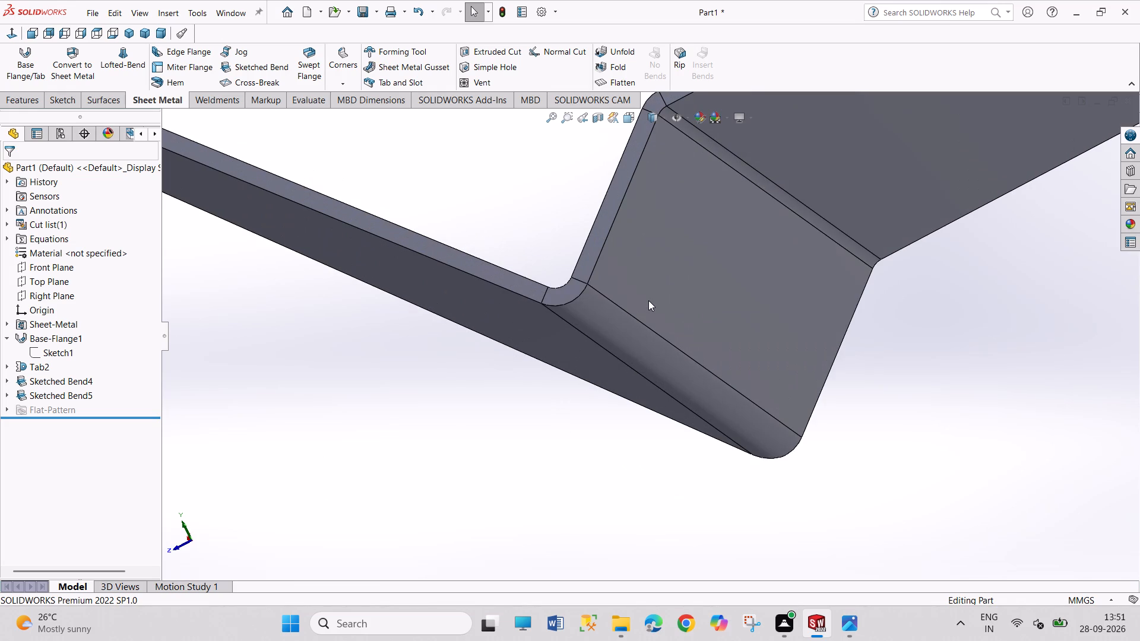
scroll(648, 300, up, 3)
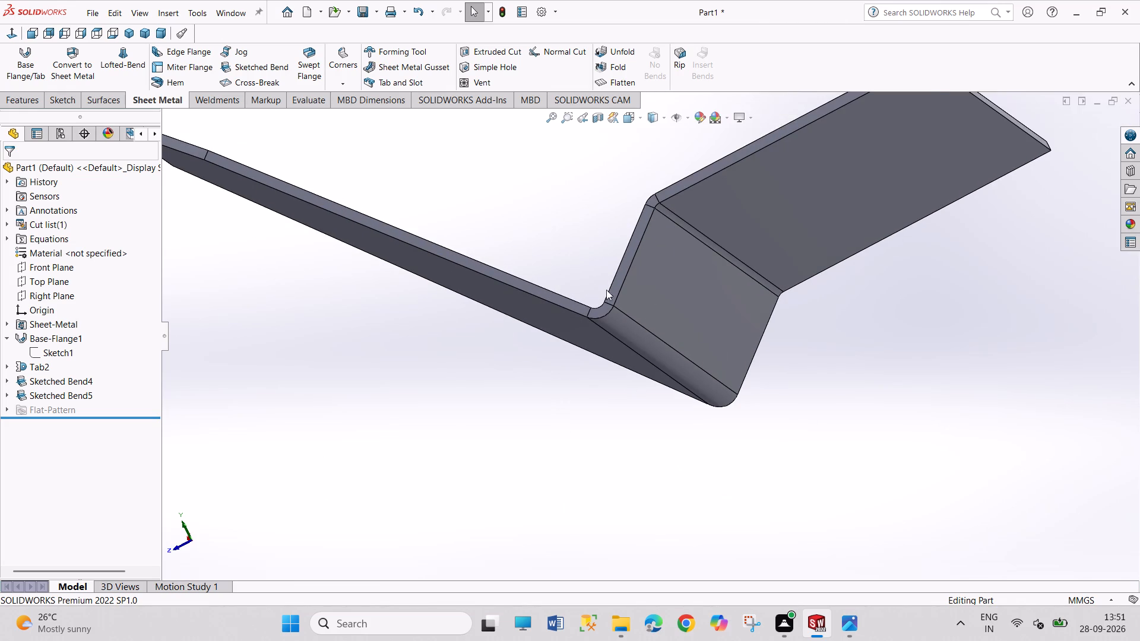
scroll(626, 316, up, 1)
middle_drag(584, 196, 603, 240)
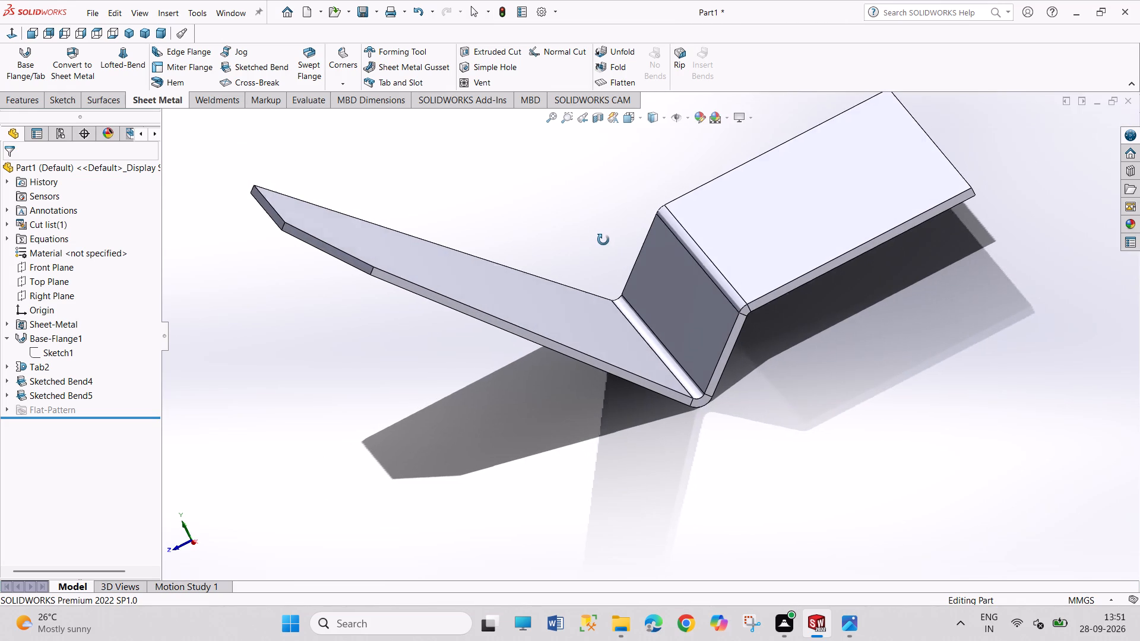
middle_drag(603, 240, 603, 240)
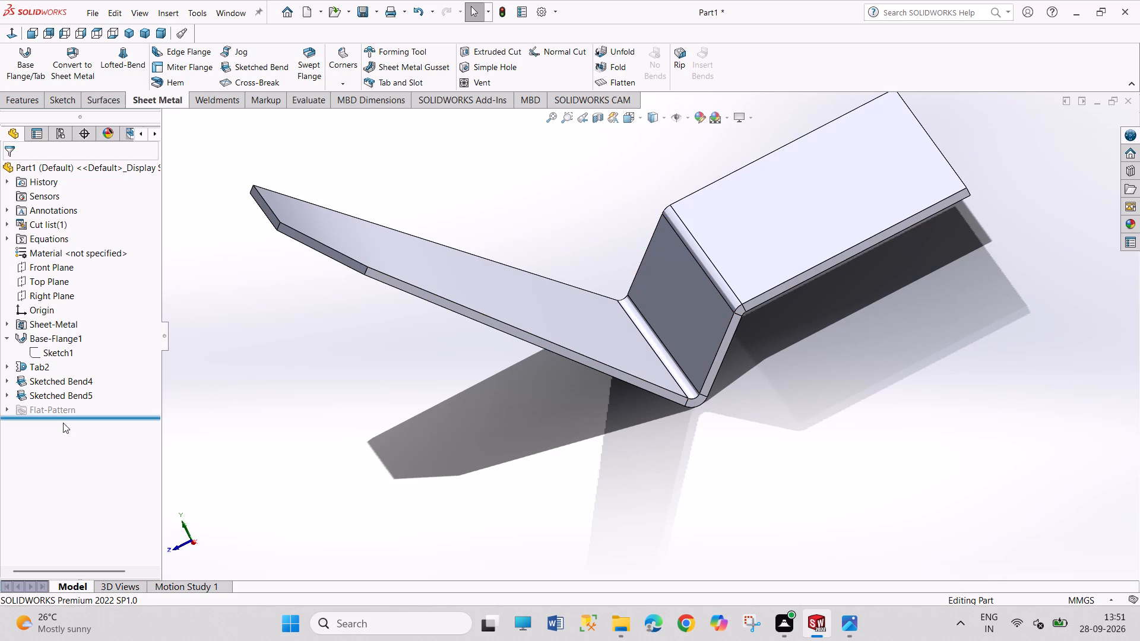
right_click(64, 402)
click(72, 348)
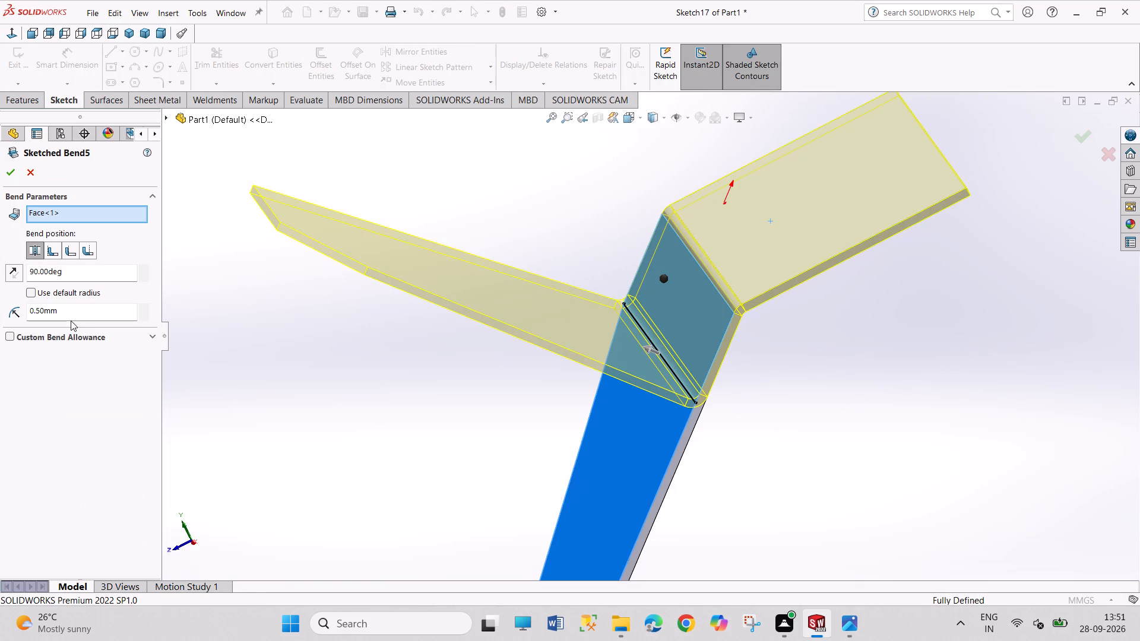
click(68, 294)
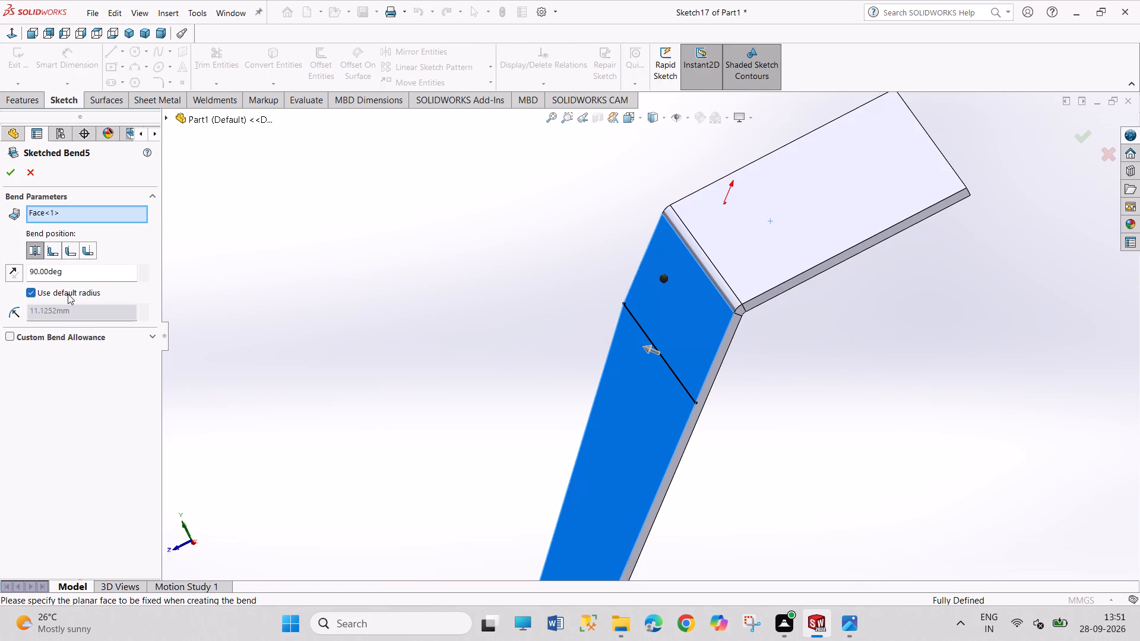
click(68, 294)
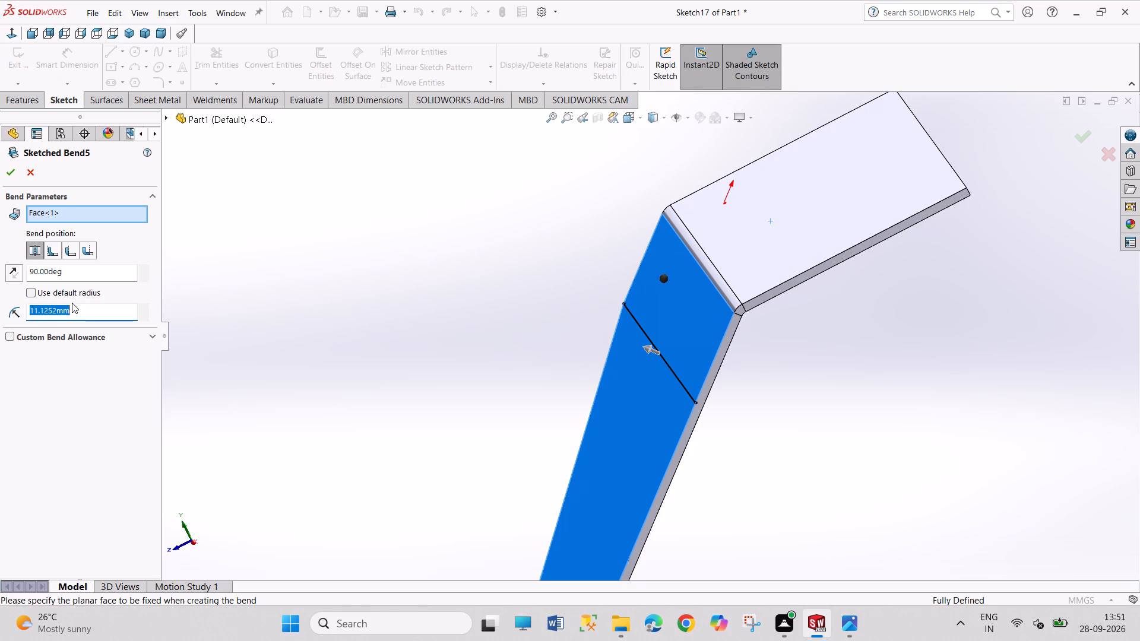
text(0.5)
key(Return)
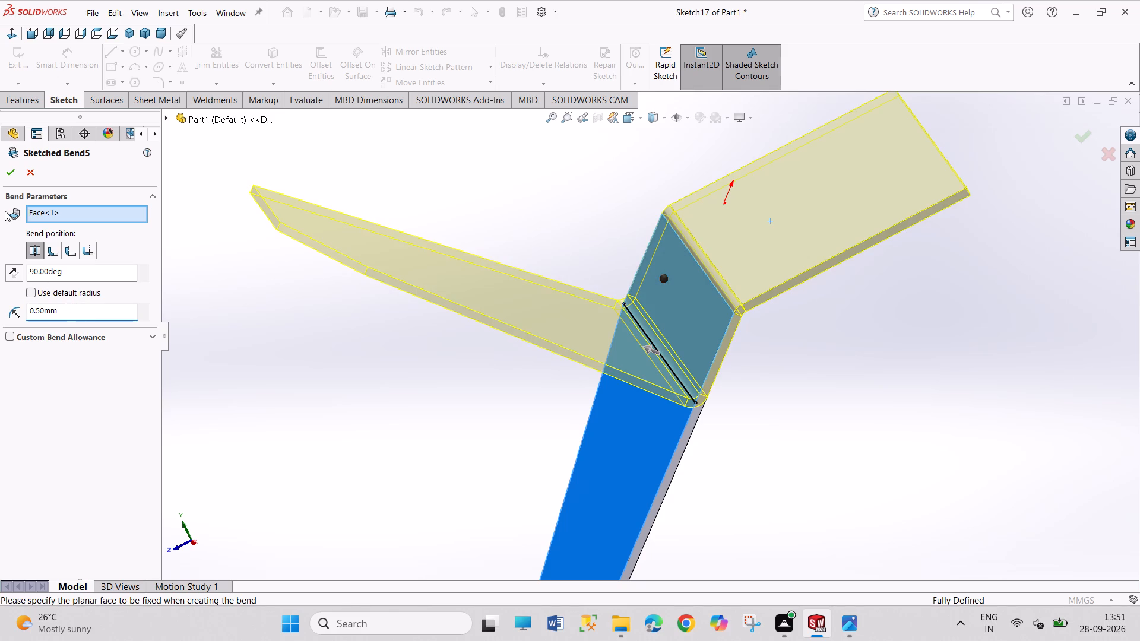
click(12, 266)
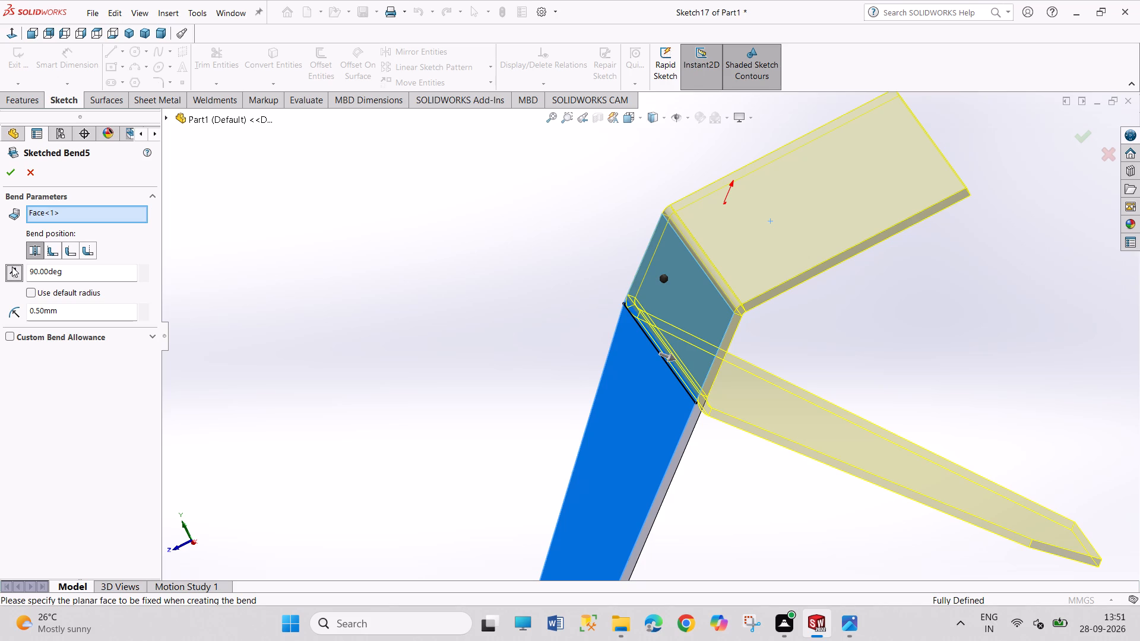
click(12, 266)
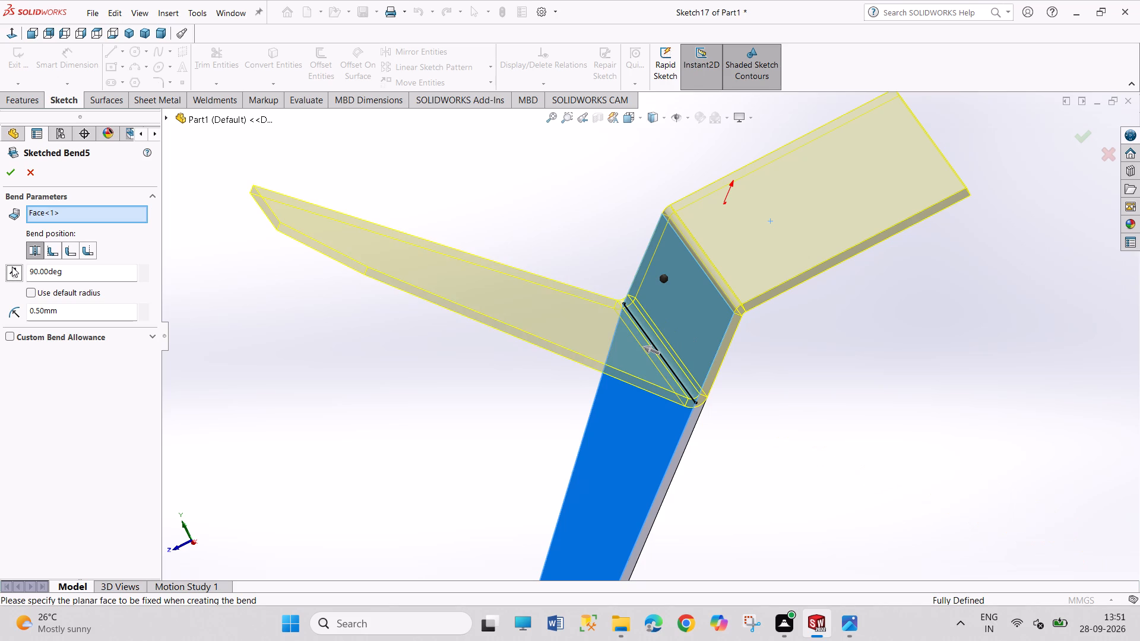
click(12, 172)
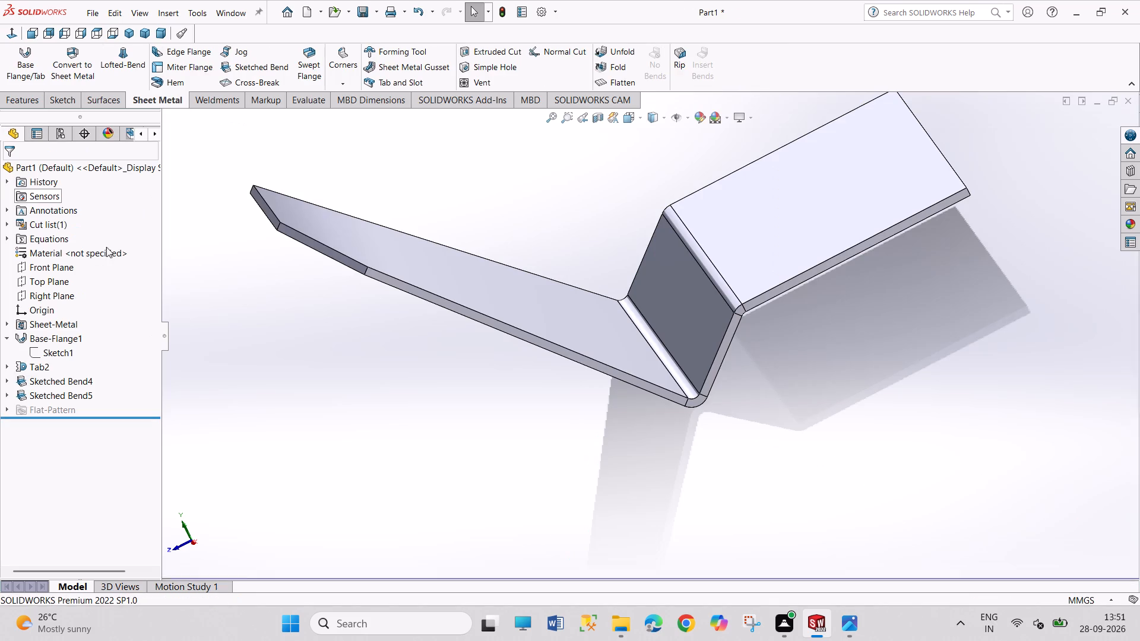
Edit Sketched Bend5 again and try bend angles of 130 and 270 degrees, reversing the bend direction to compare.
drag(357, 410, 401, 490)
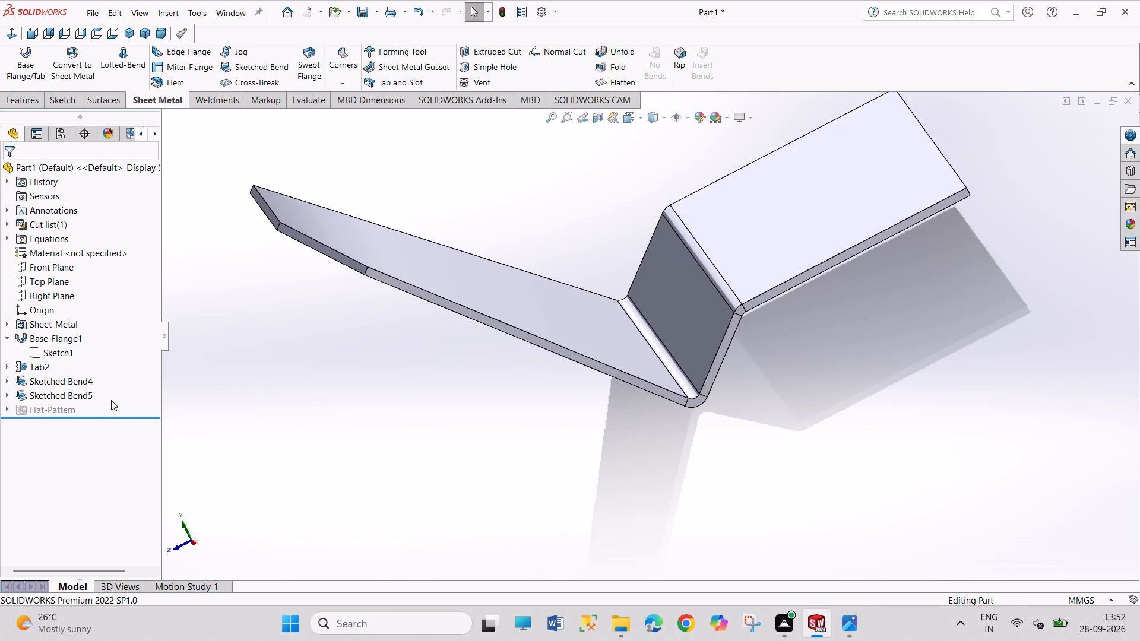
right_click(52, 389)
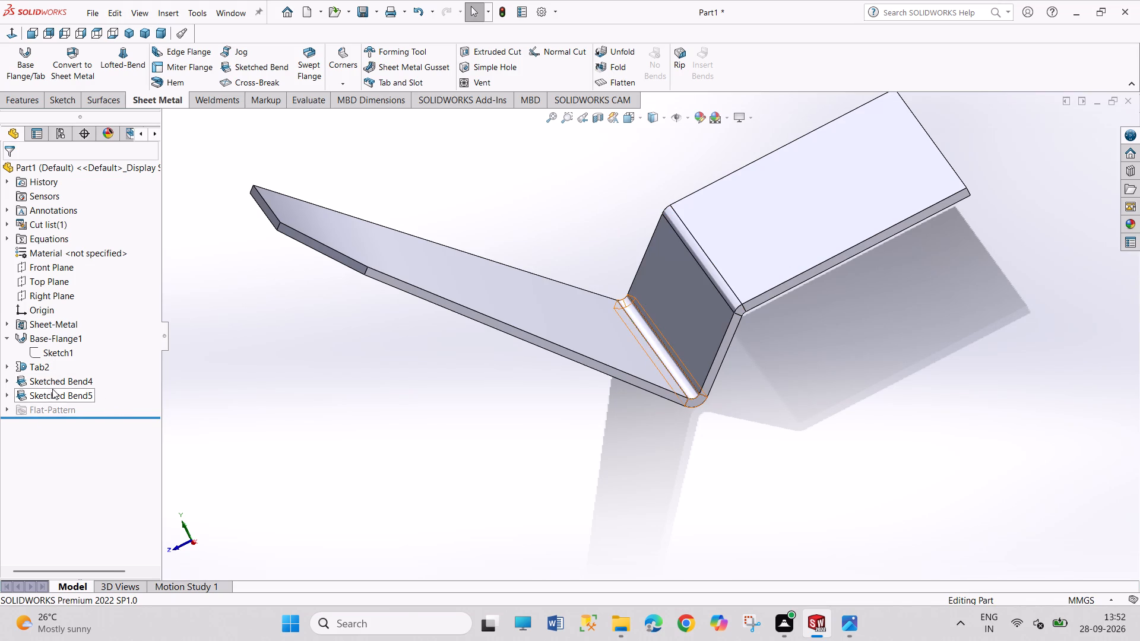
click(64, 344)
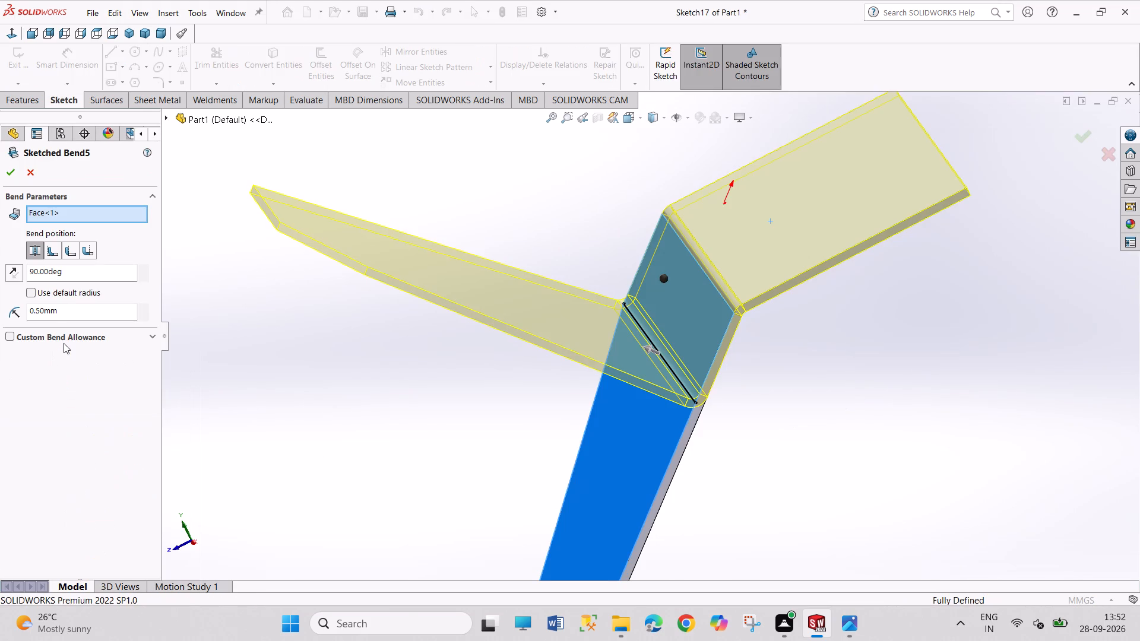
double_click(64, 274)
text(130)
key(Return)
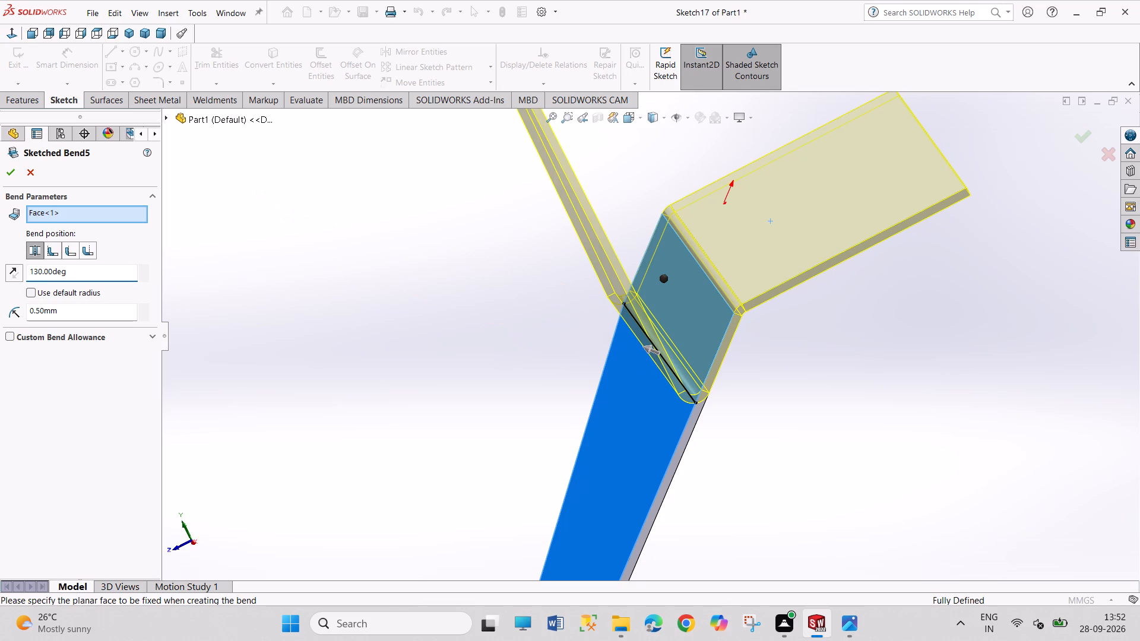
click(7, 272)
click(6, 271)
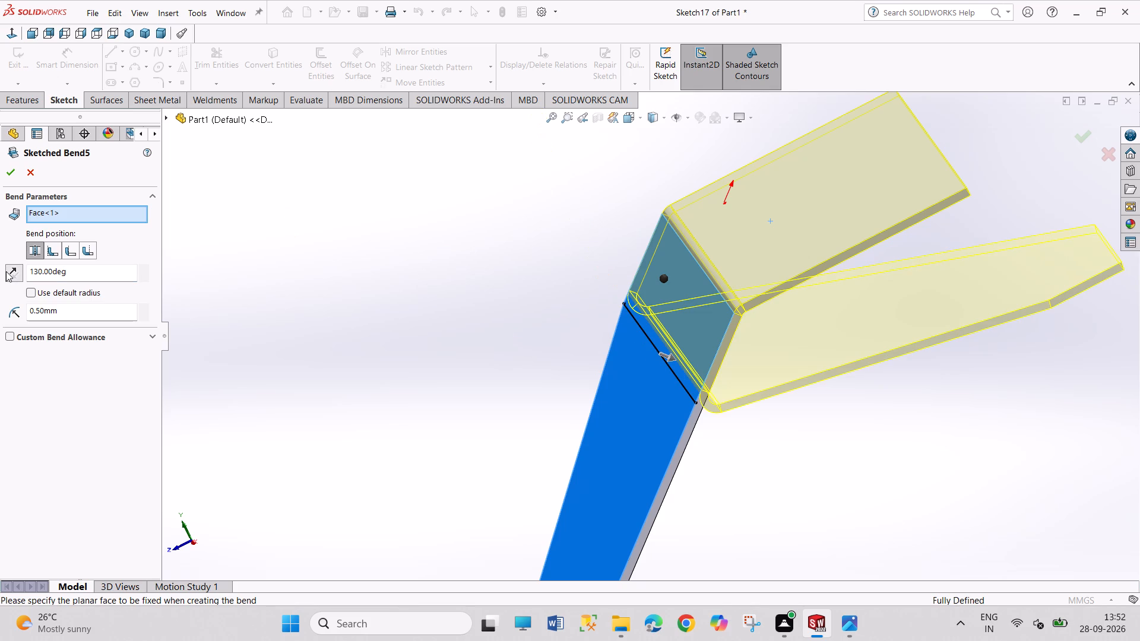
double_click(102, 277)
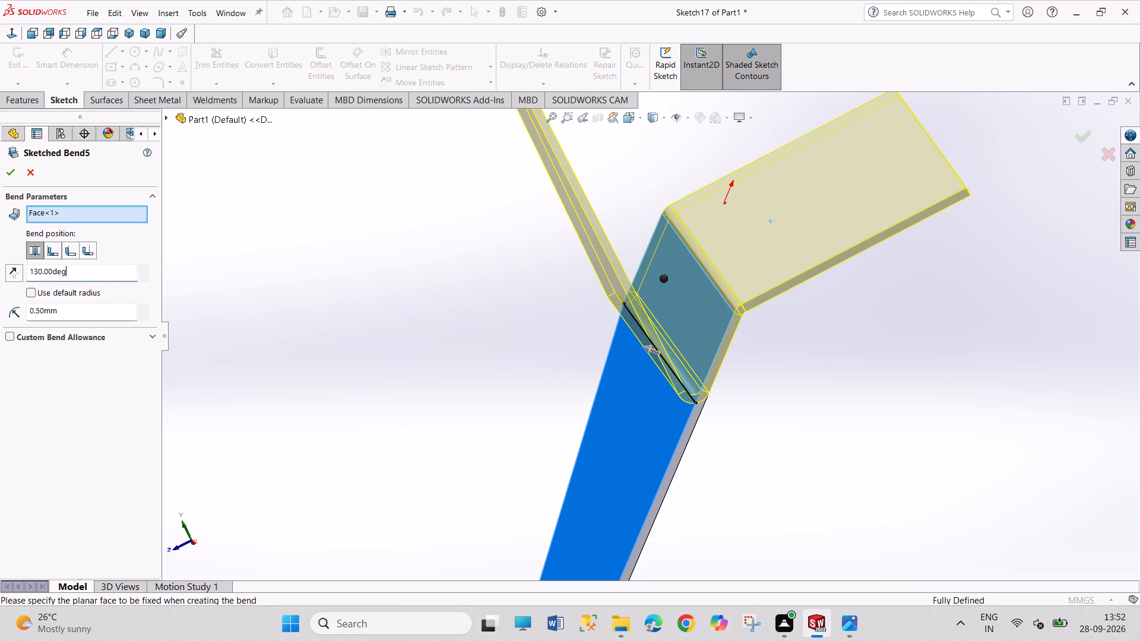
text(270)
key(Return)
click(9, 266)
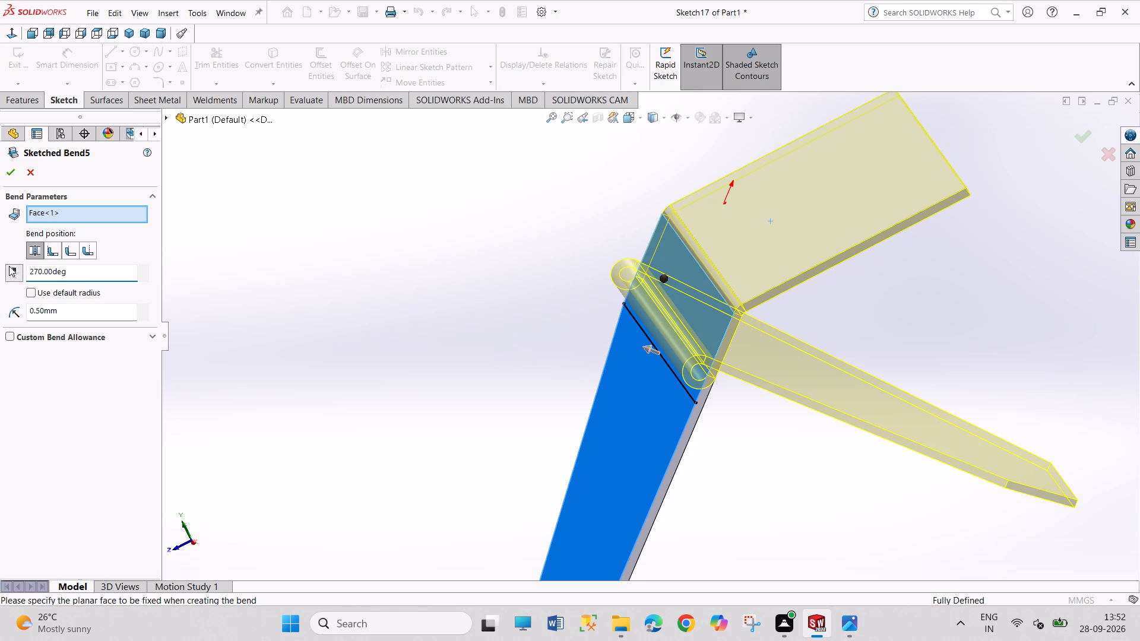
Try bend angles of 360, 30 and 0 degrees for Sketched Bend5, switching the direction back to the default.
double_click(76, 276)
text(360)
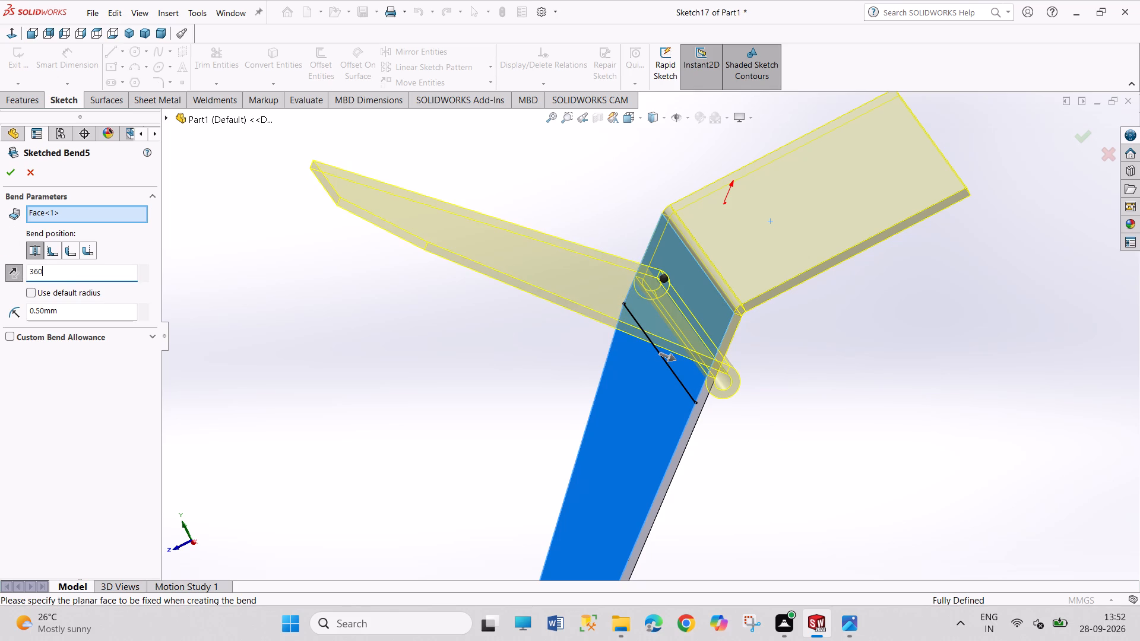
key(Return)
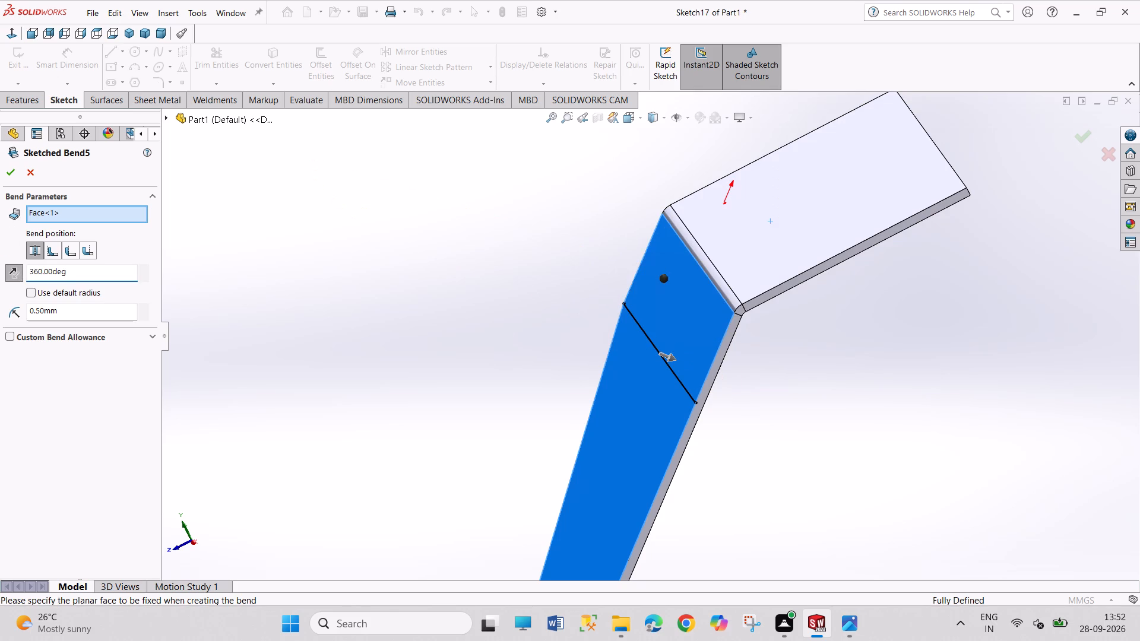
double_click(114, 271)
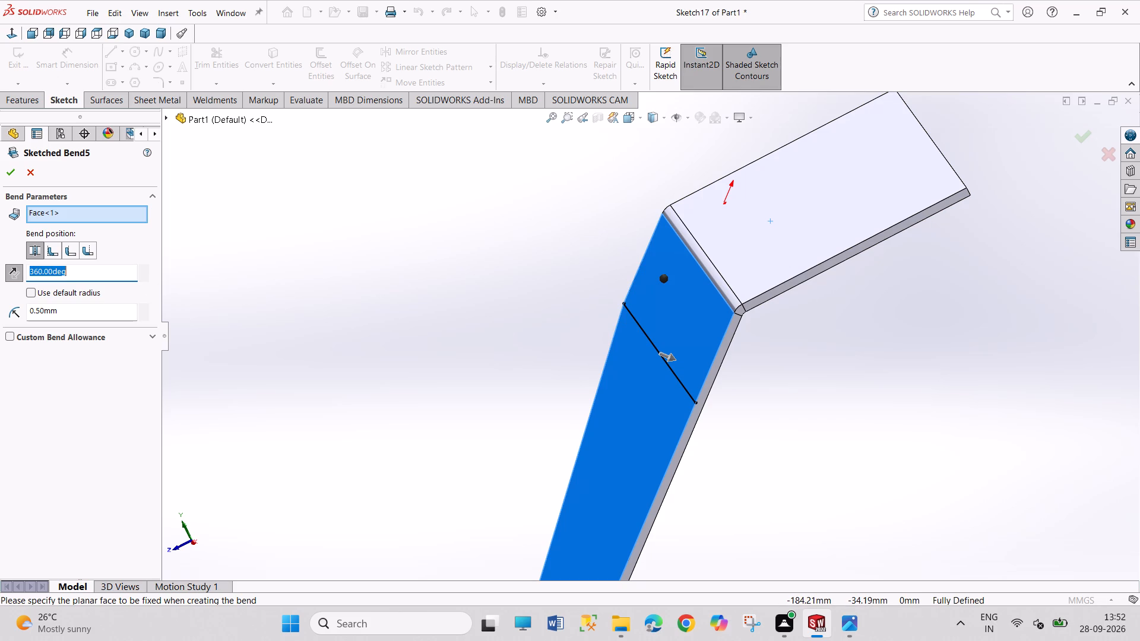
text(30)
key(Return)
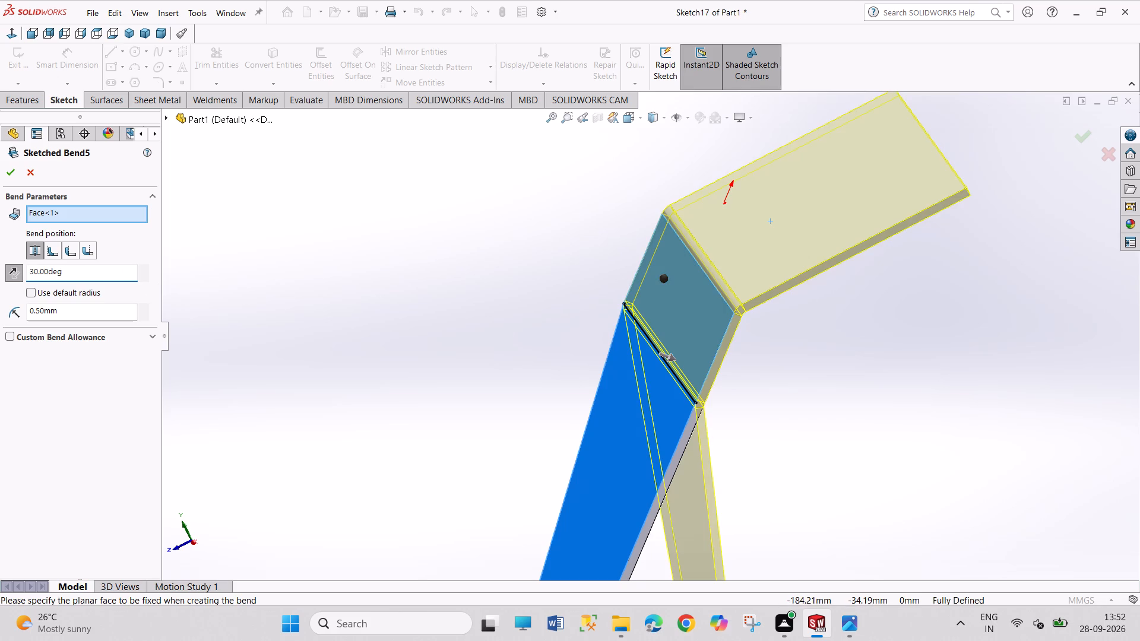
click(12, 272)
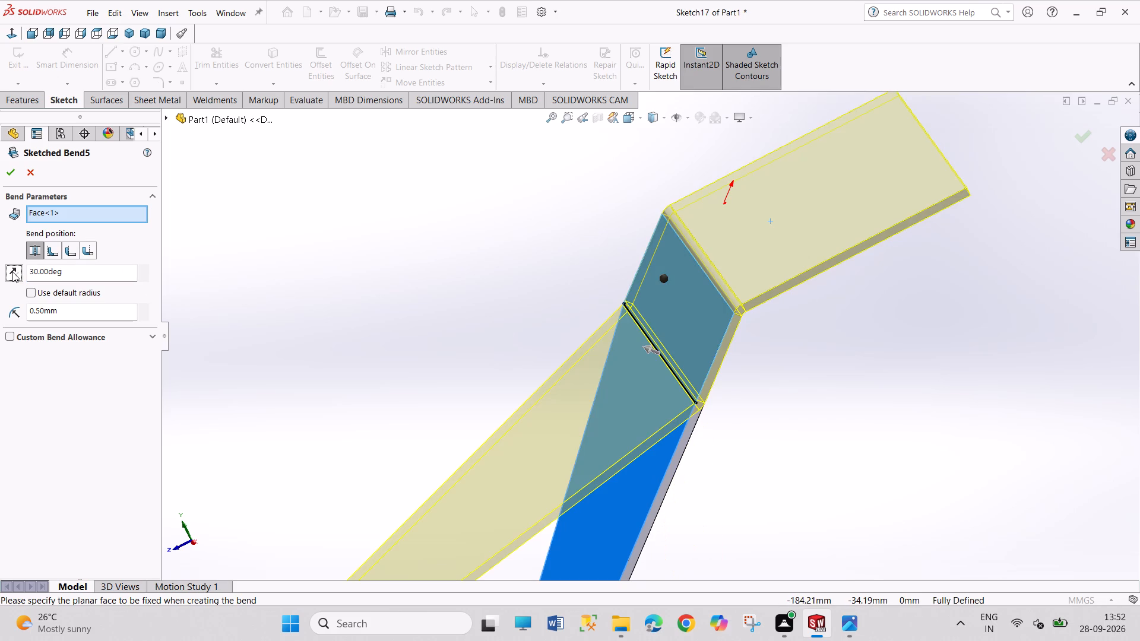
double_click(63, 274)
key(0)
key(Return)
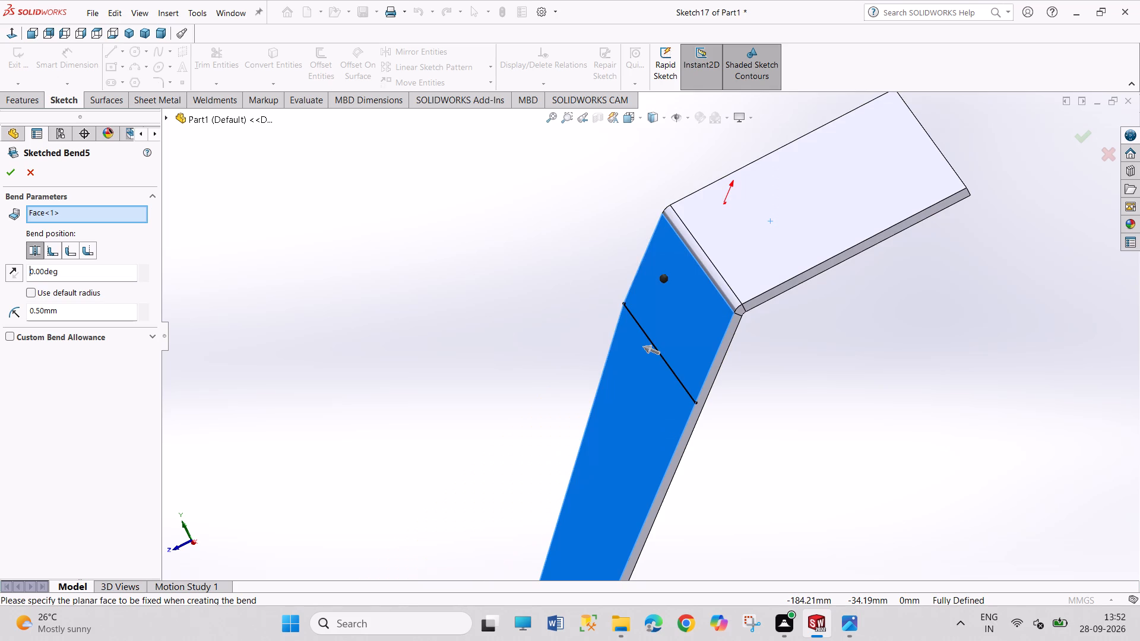
Set the Sketched Bend5 angle to 60 degrees and apply it.
double_click(75, 280)
text(60)
key(Return)
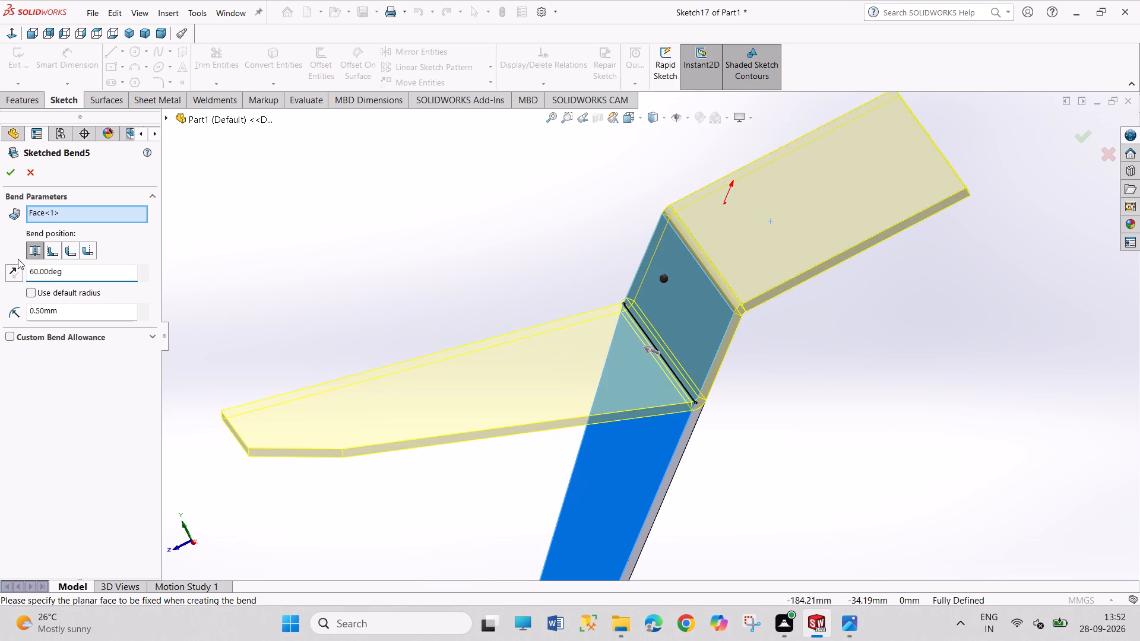
click(5, 174)
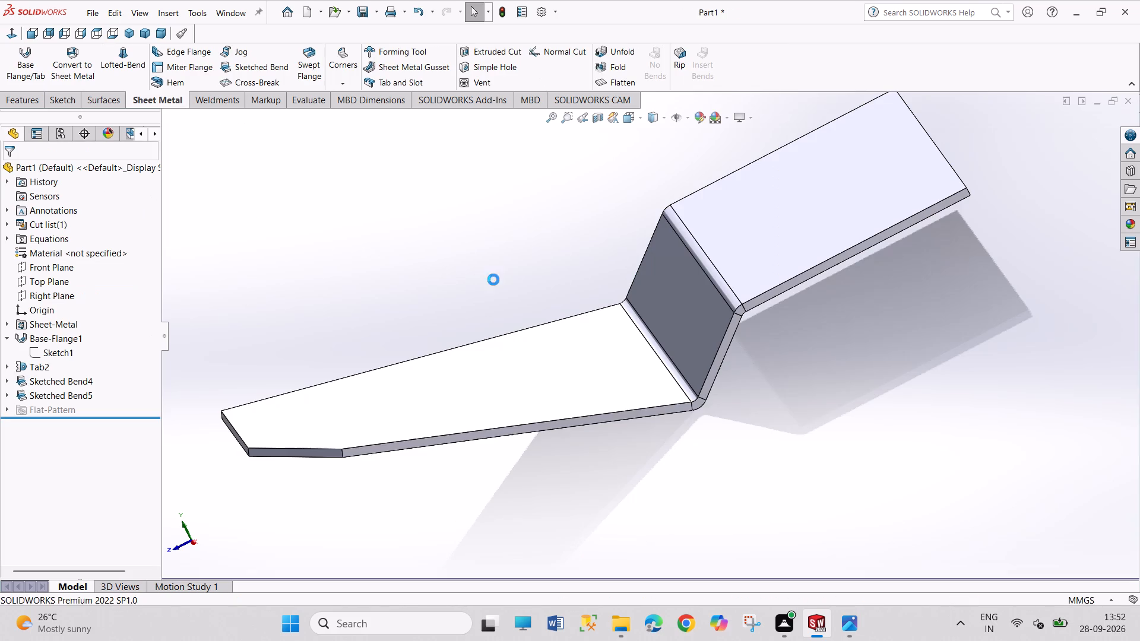
Examine the re-angled clamp's side profile and both bends from below, from the side and from above.
middle_drag(628, 442, 607, 412)
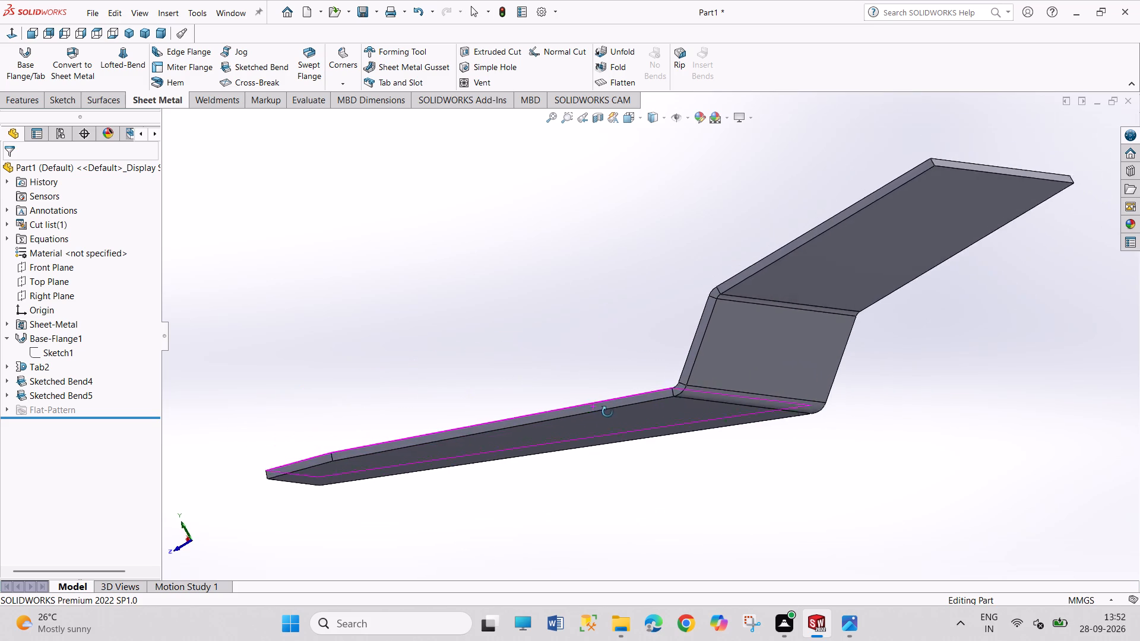
middle_drag(607, 412, 620, 415)
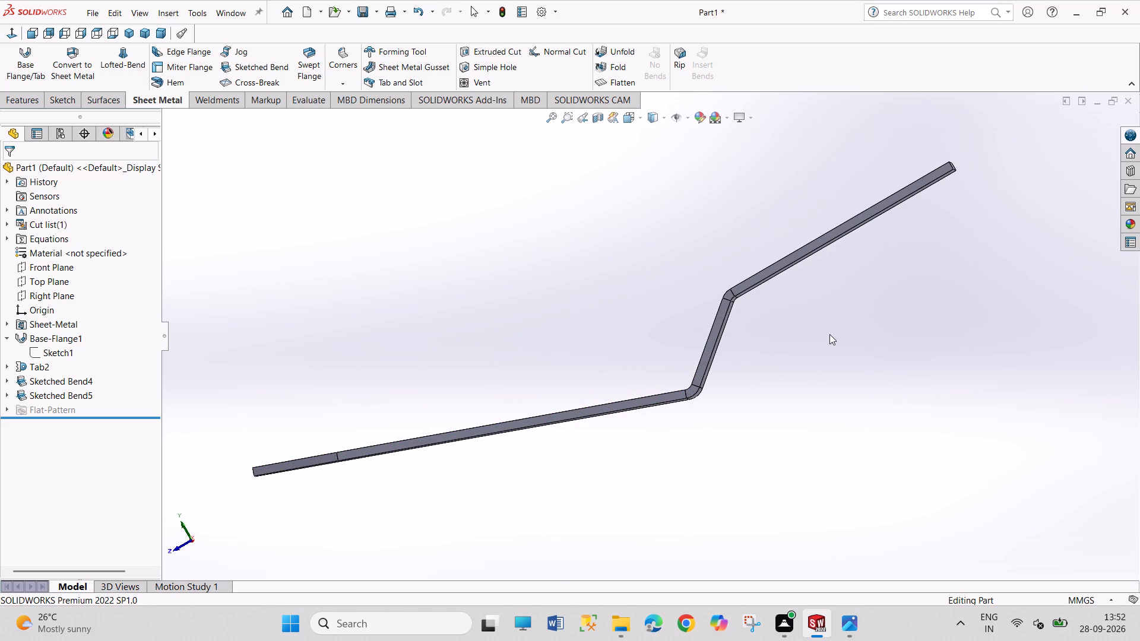
middle_drag(434, 410, 423, 404)
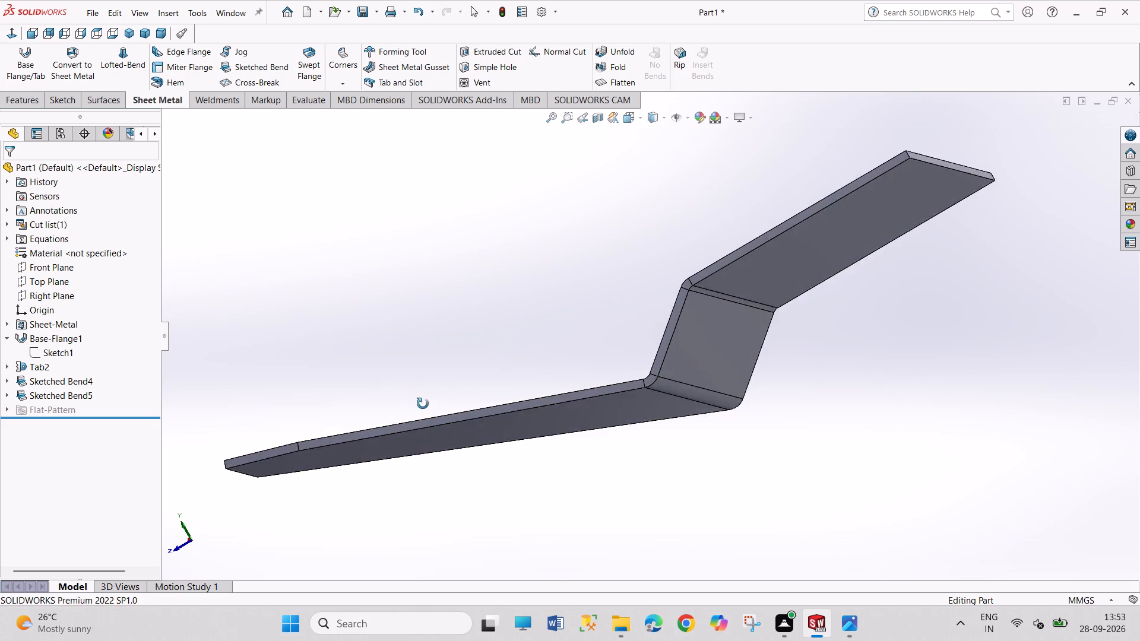
middle_drag(423, 404, 370, 424)
middle_drag(746, 153, 807, 183)
scroll(746, 153, up, 1)
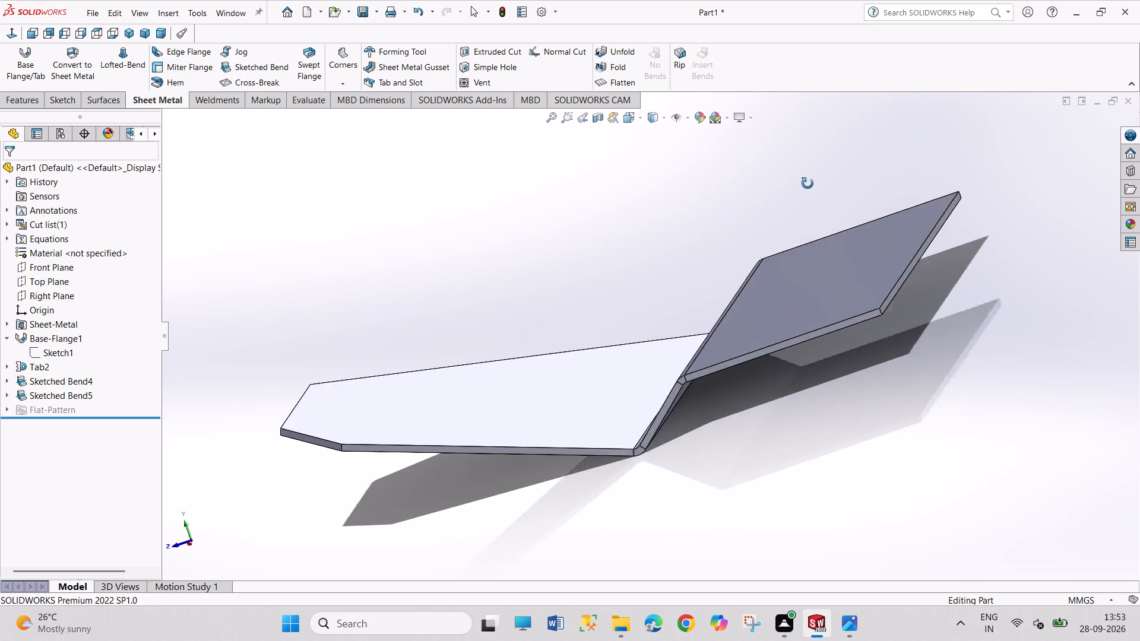
middle_drag(807, 183, 810, 157)
middle_click(414, 472)
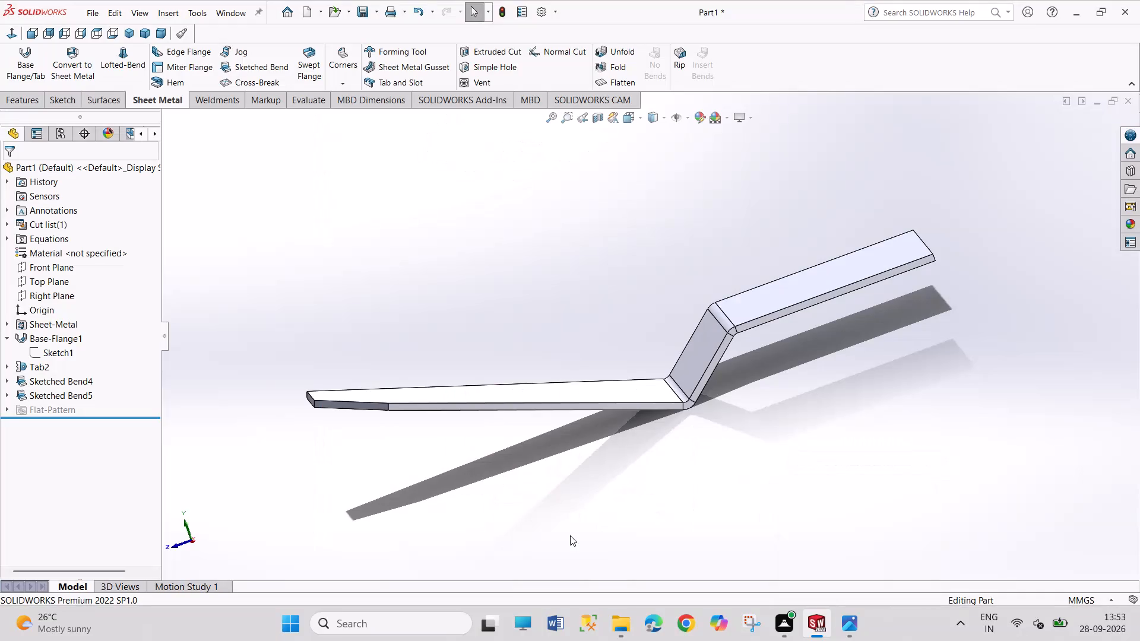
middle_drag(770, 322, 794, 395)
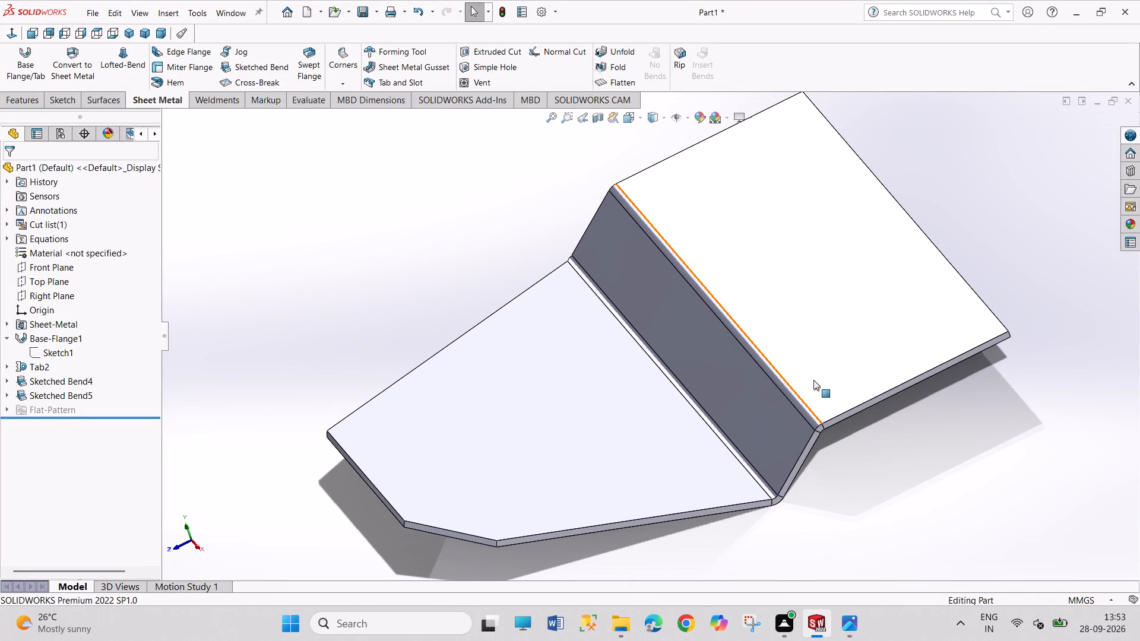
Review the base flange's sheet metal parameters and sketch dimensions.
right_click(839, 358)
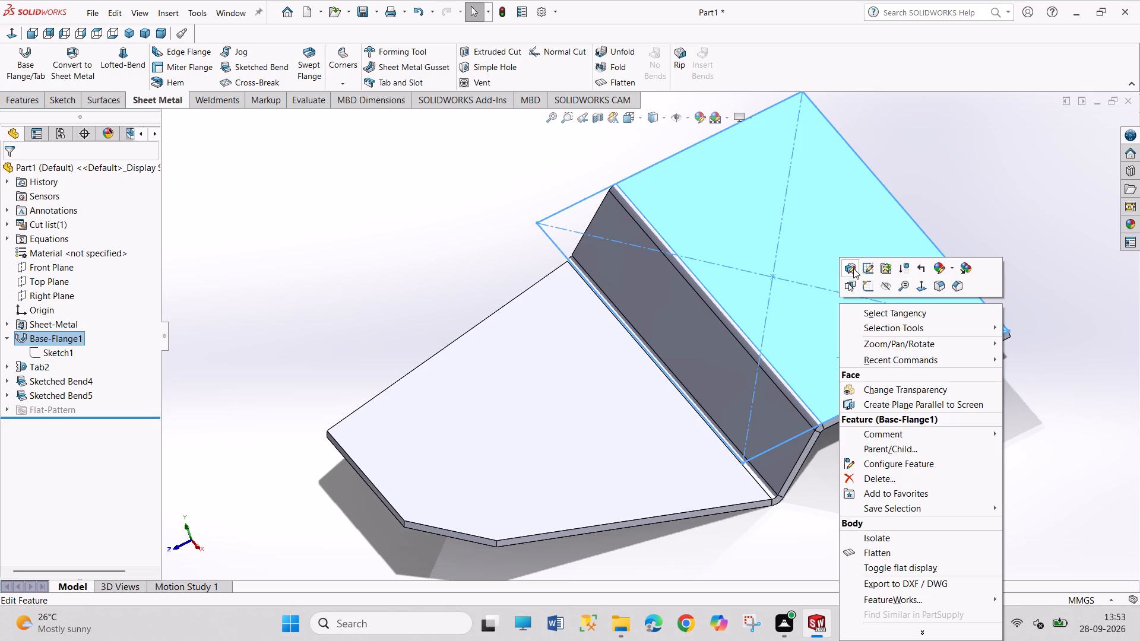
click(853, 268)
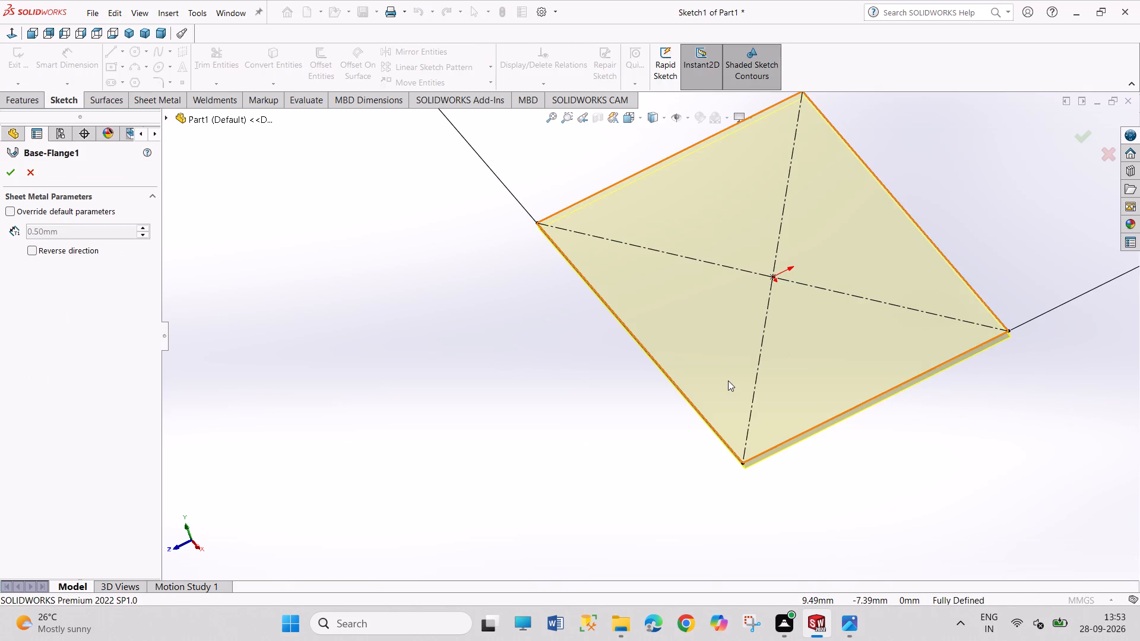
scroll(728, 380, up, 5)
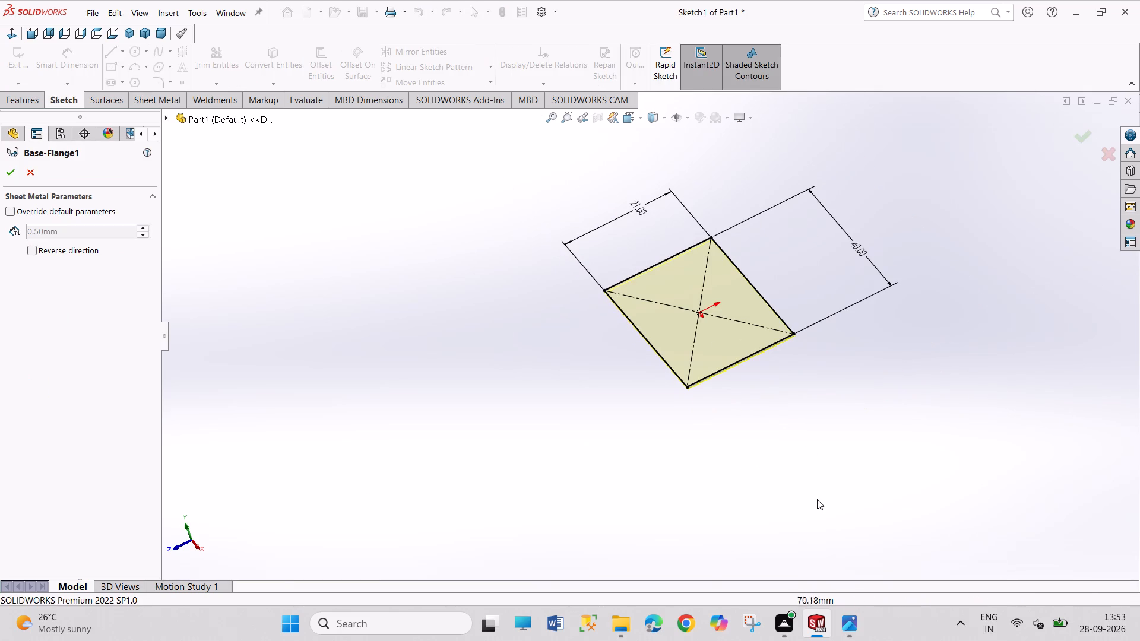
click(7, 173)
drag(781, 410, 793, 450)
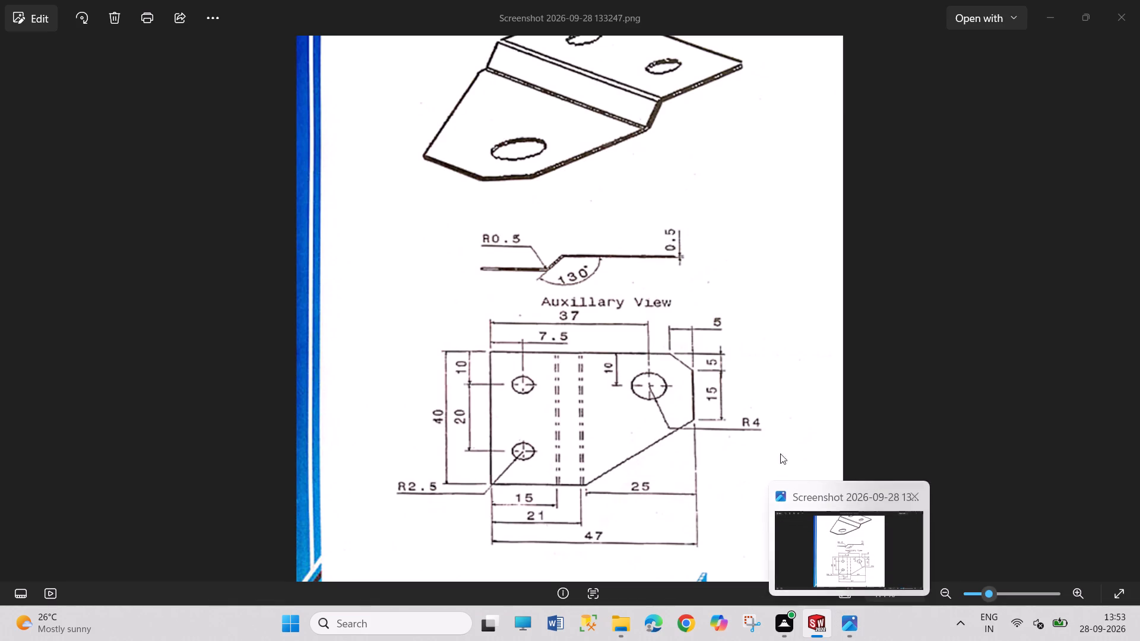
Start a sketch on the base flange's upper face and draw two level circles about 3.5 mm in diameter, about 23 mm apart.
click(723, 287)
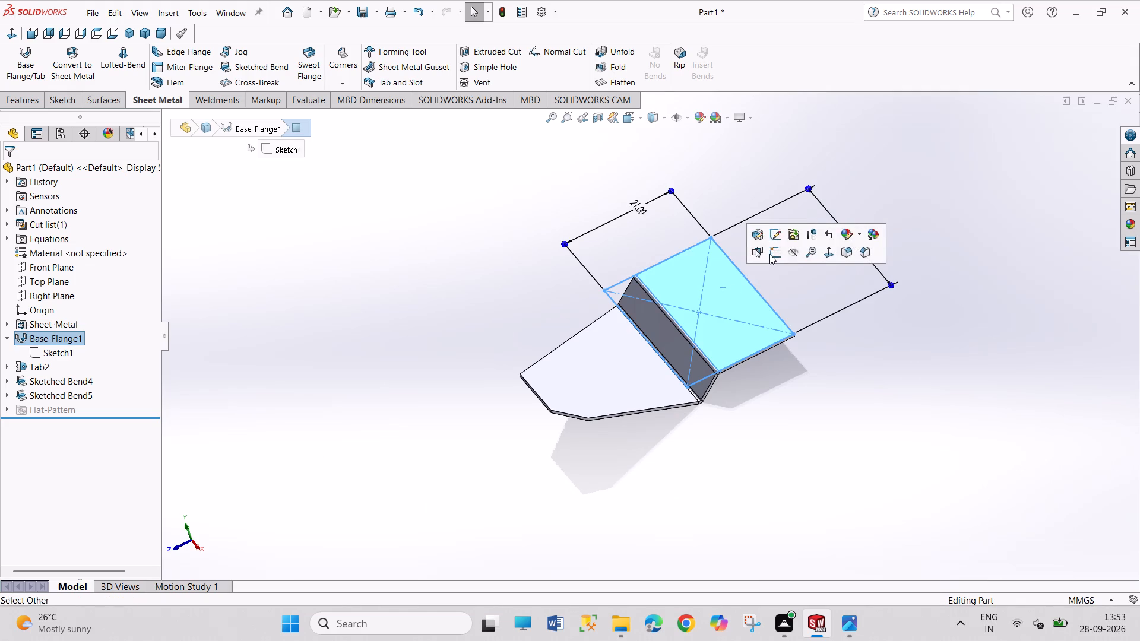
click(769, 254)
drag(893, 237, 923, 299)
scroll(794, 147, up, 2)
scroll(722, 180, down, 2)
click(134, 58)
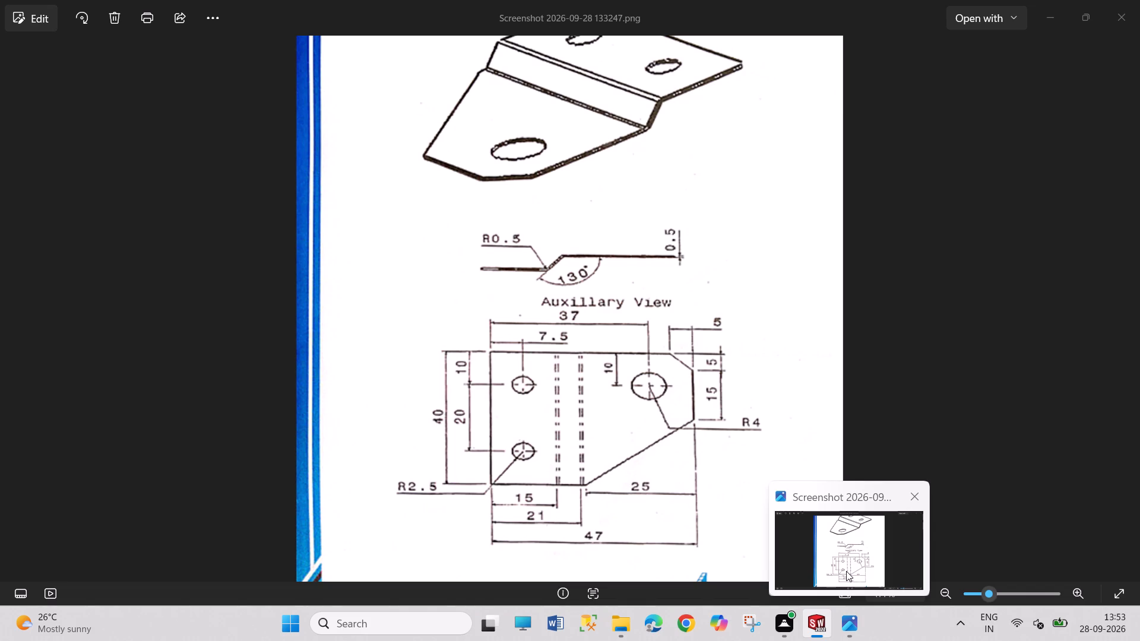
click(505, 266)
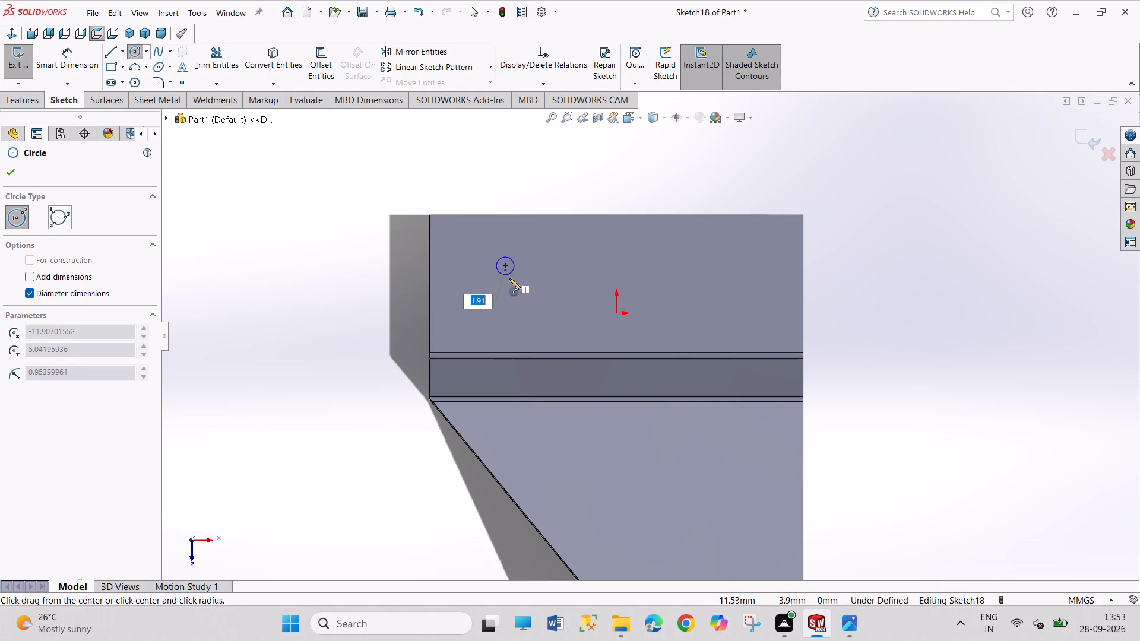
click(512, 282)
click(718, 264)
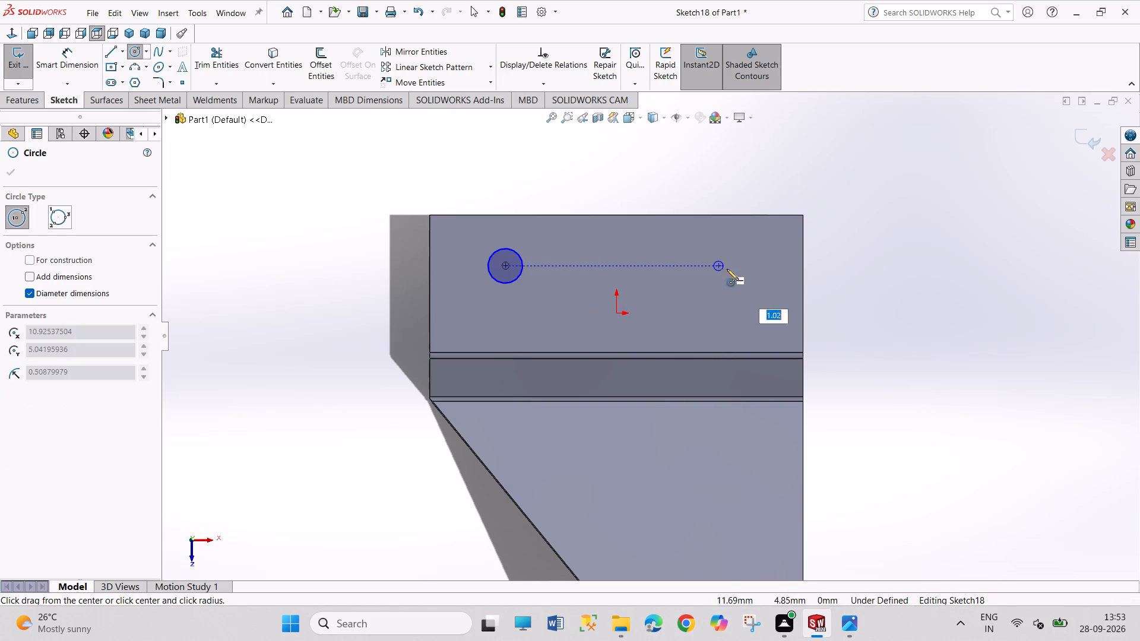
click(732, 275)
Dimension one circle to 5 mm diameter and make the other circle equal to it.
right_drag(860, 343, 829, 231)
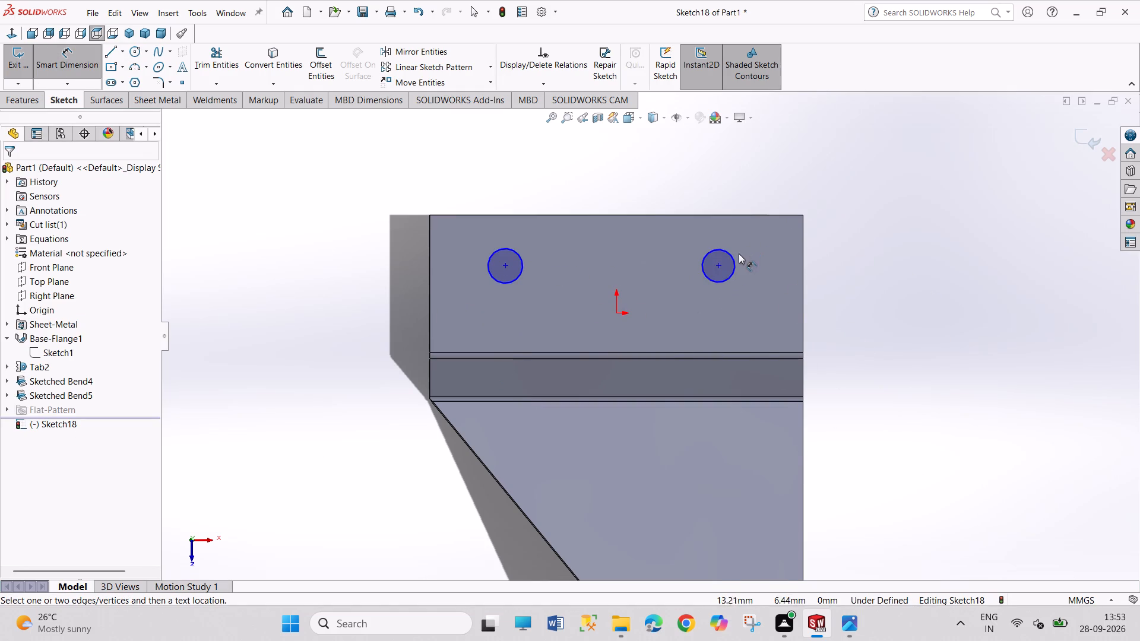
click(733, 257)
click(801, 198)
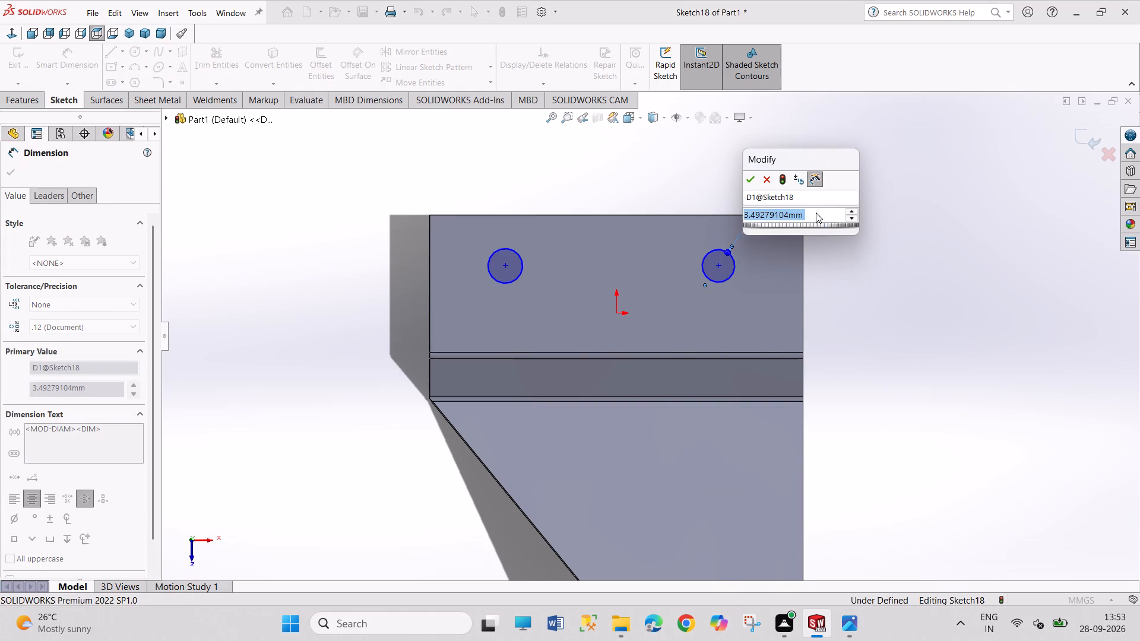
key(5)
key(Return)
right_click(880, 211)
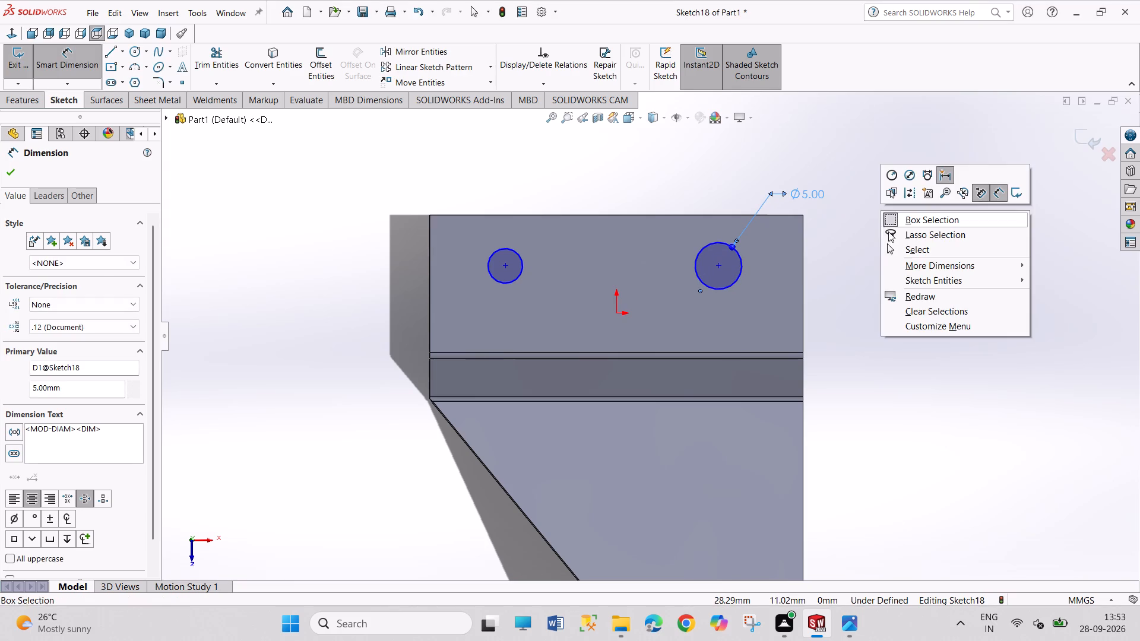
click(893, 244)
click(733, 287)
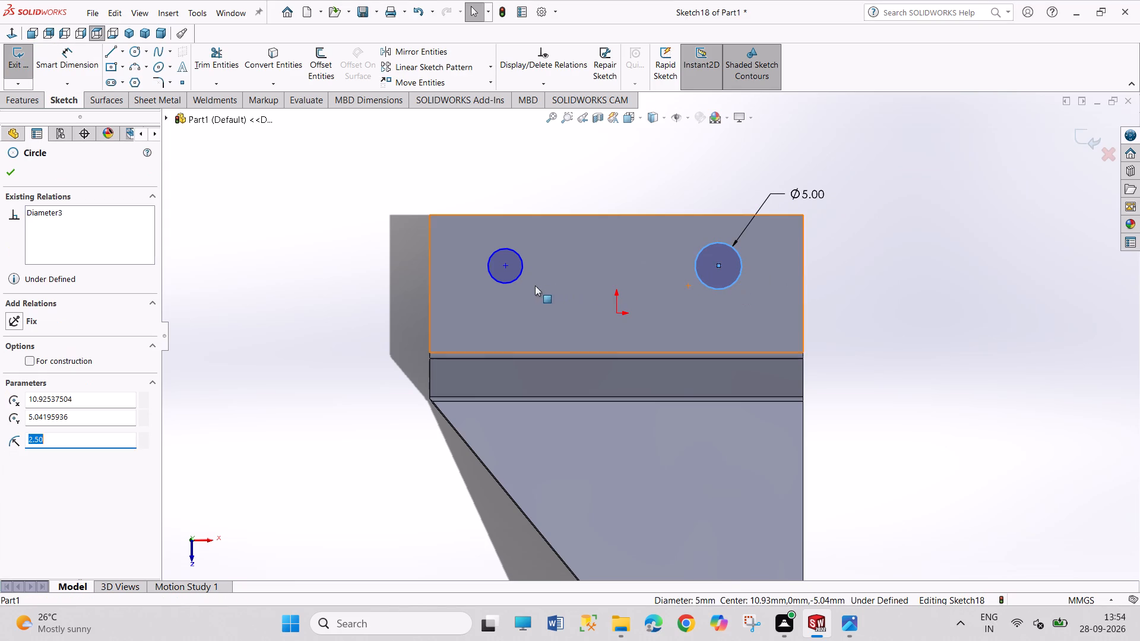
ctrl+click(514, 280)
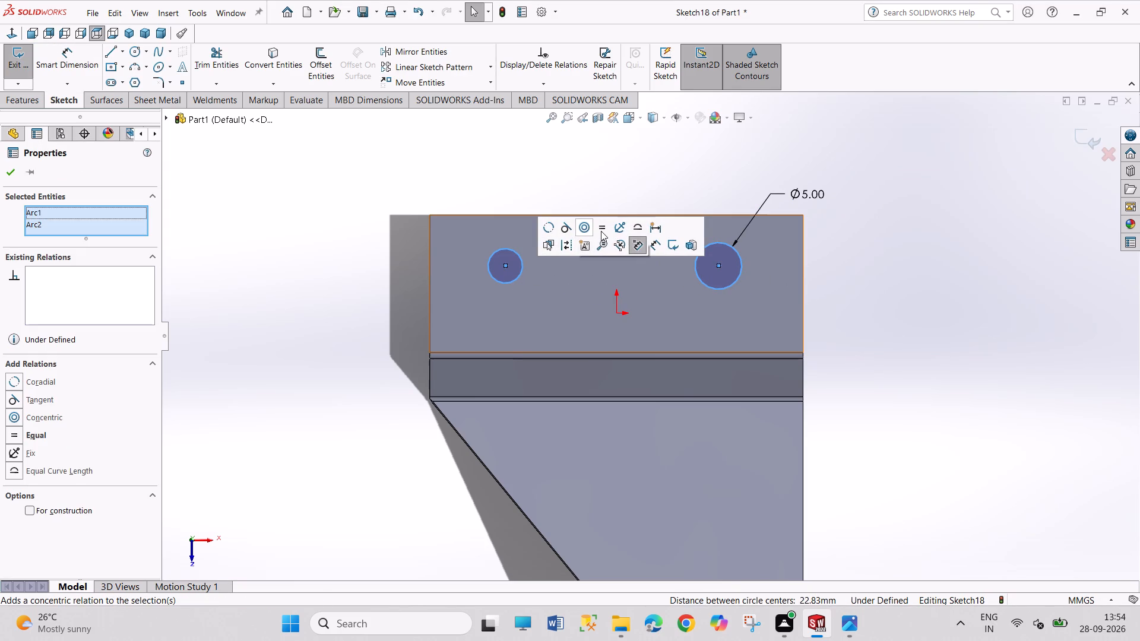
click(601, 231)
drag(864, 314, 917, 407)
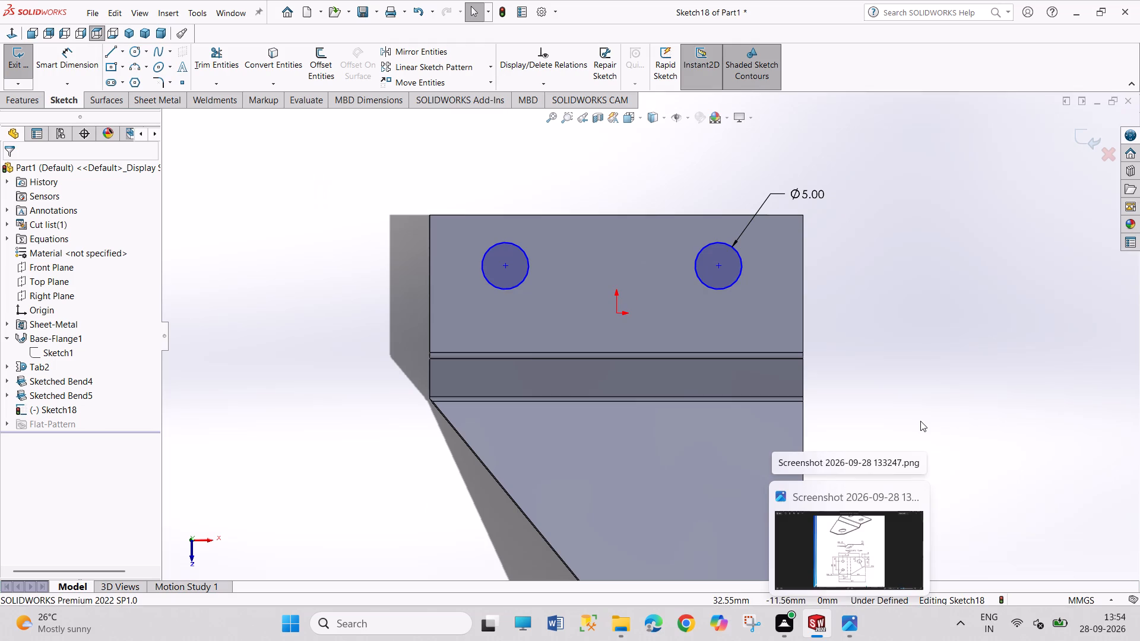
Dimension the spacing between the two circle centres to 20 mm.
right_drag(920, 421, 882, 145)
click(506, 269)
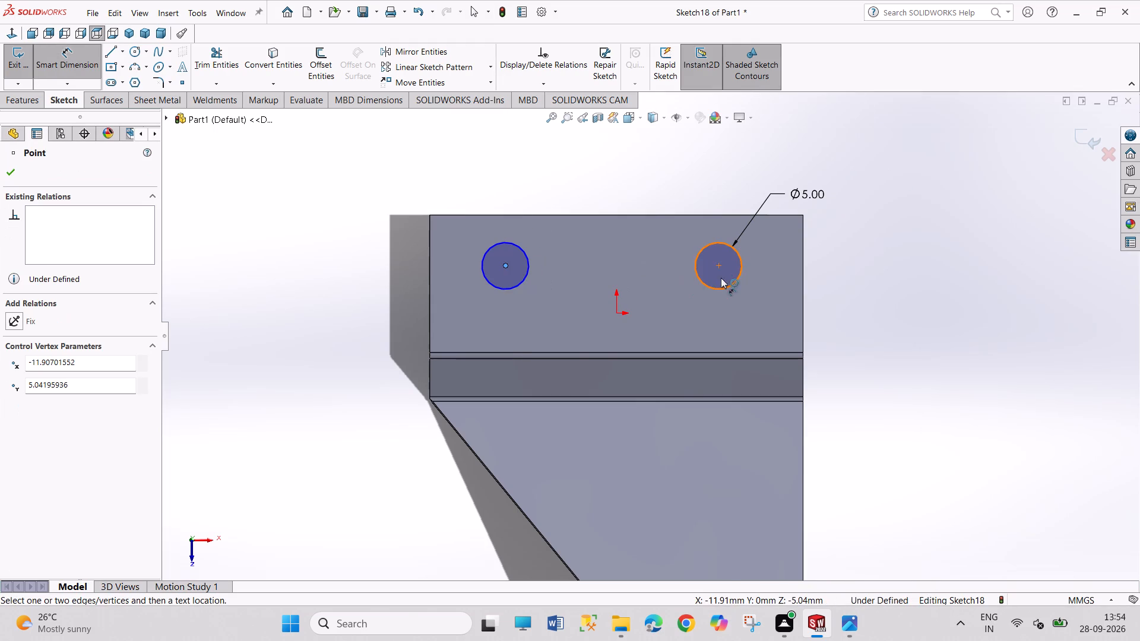
click(716, 264)
click(596, 205)
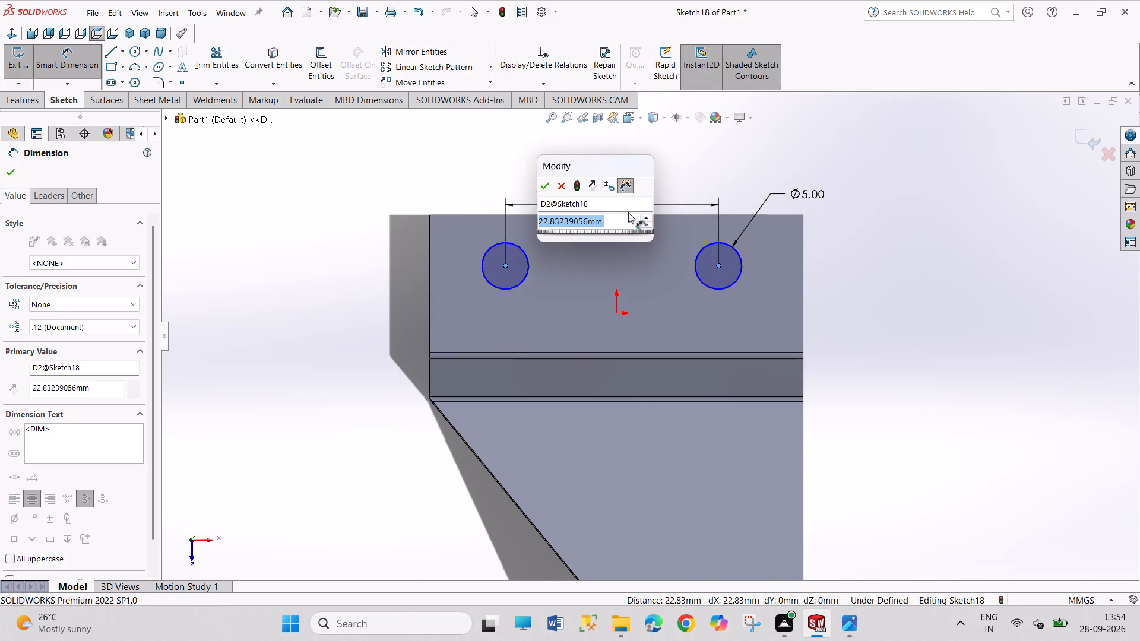
text(20)
key(Return)
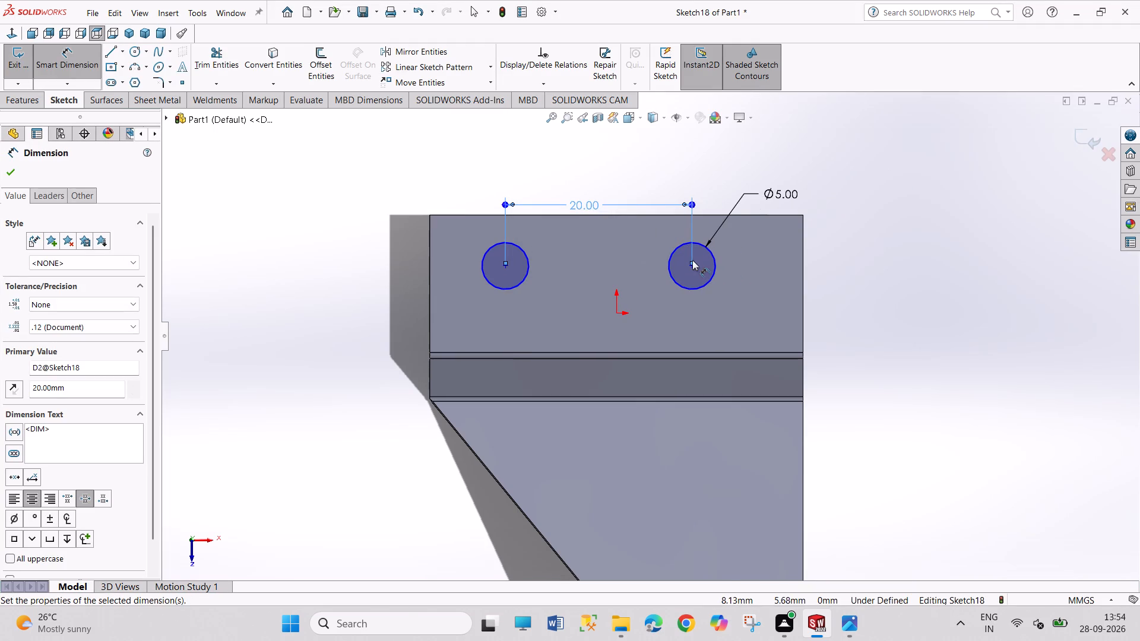
Locate the 5 mm dimensioned circle's centre 10 mm from the near side edge and 7.5 mm from the outer edge parallel to the bends.
click(691, 266)
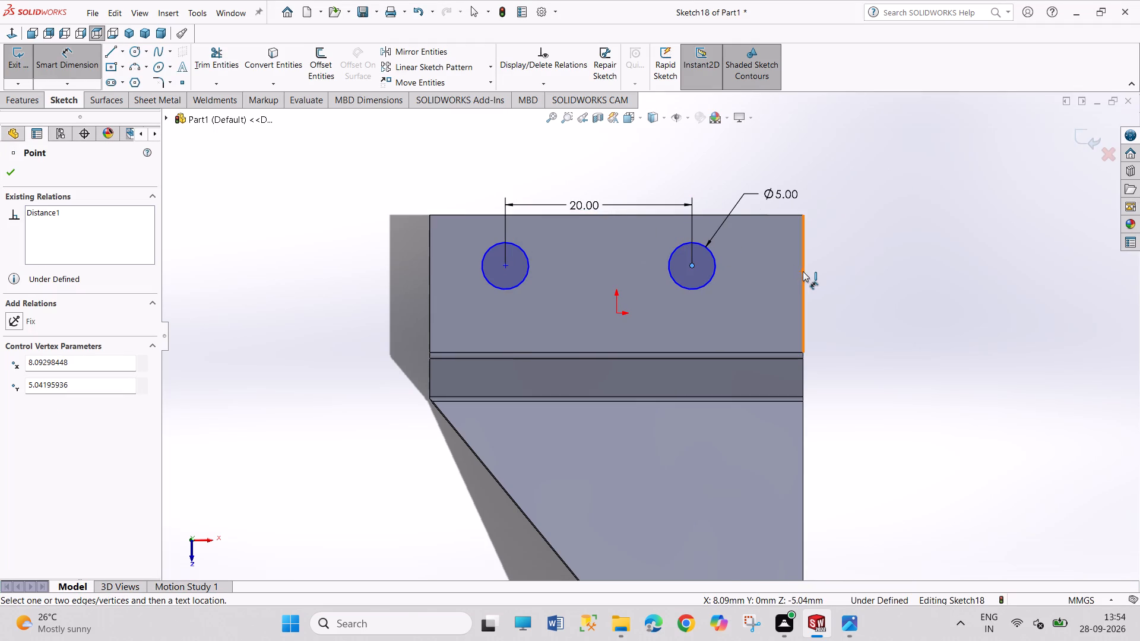
click(803, 271)
click(876, 271)
text(10)
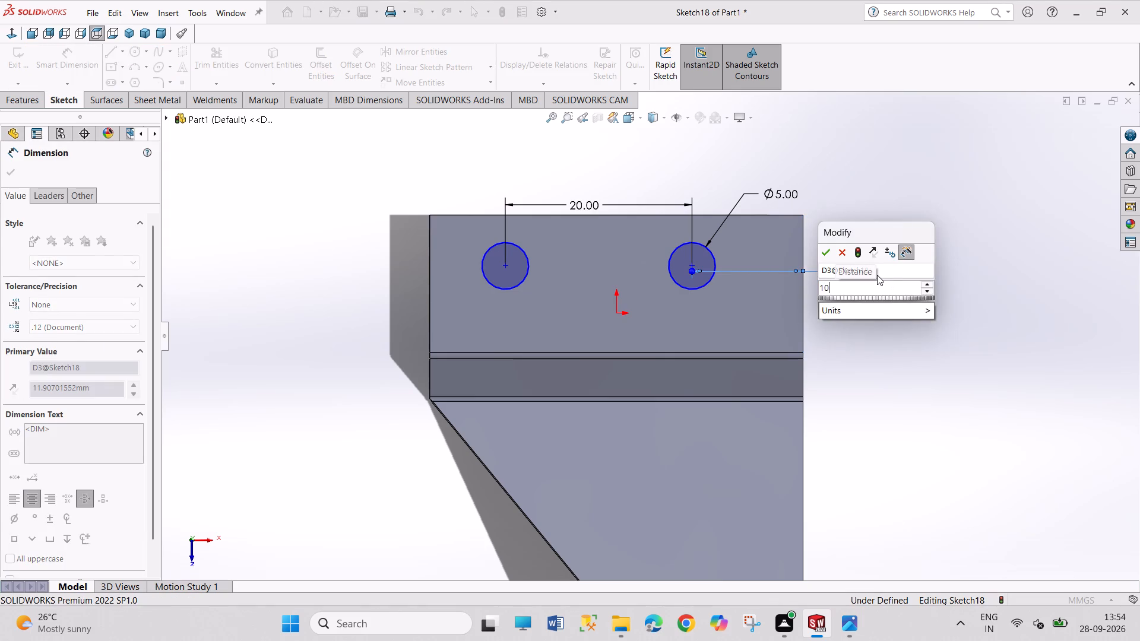
key(Return)
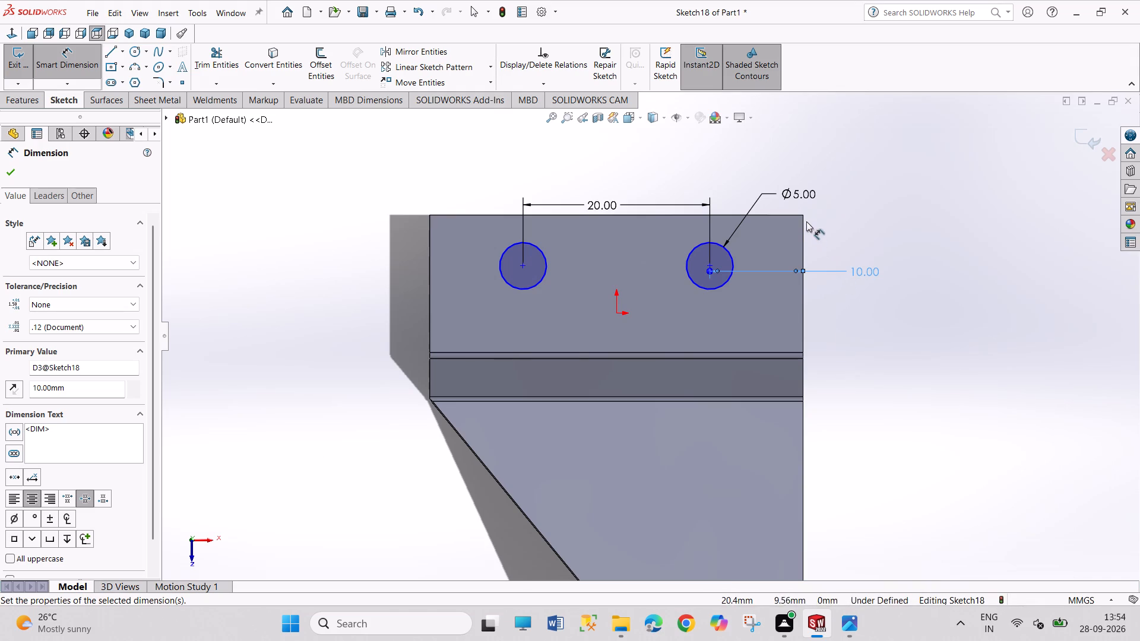
click(803, 217)
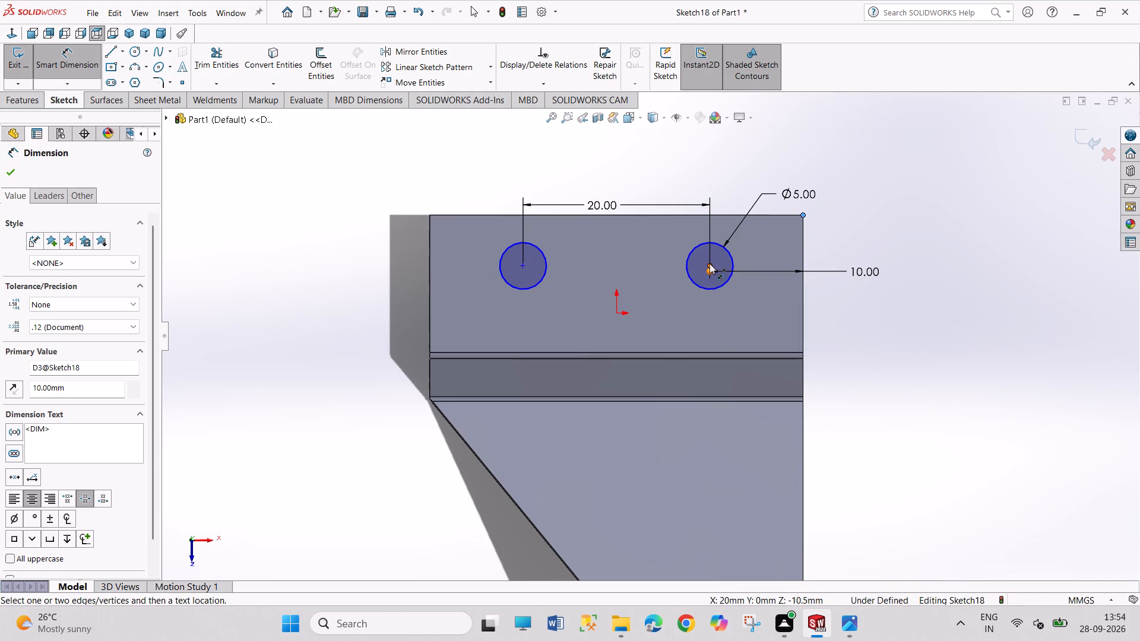
click(710, 264)
click(819, 243)
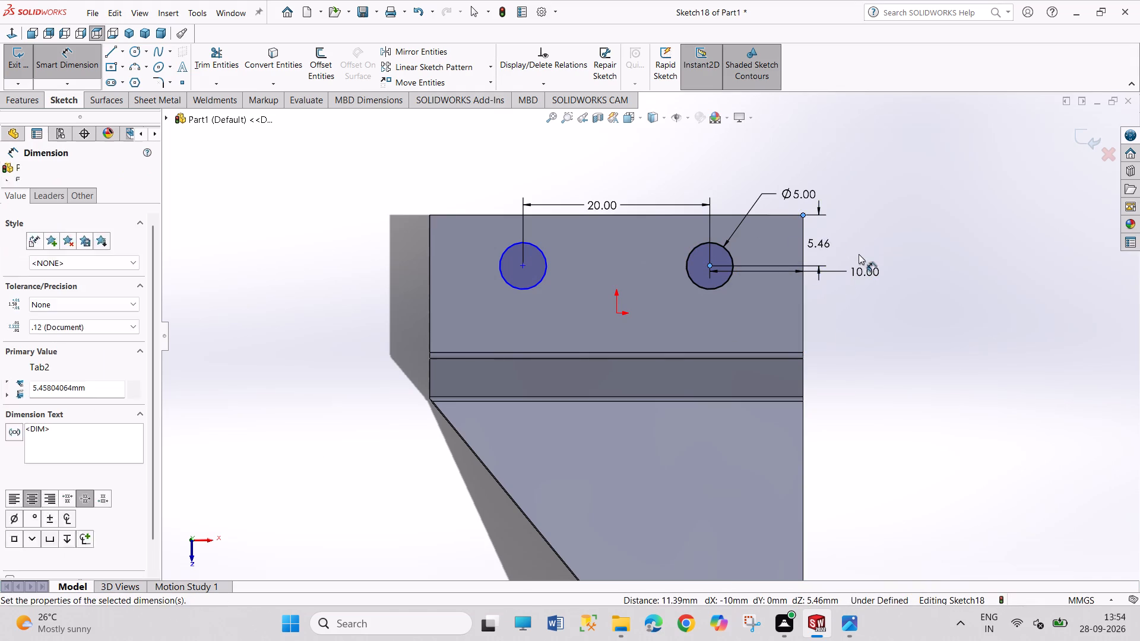
text(7.5)
key(Return)
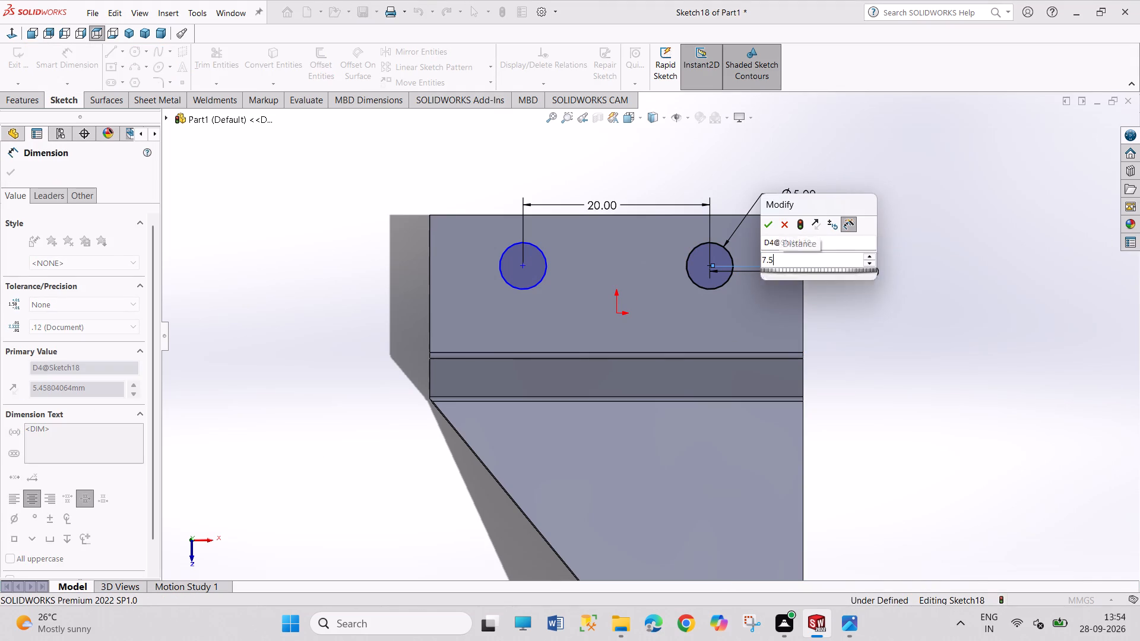
right_click(894, 341)
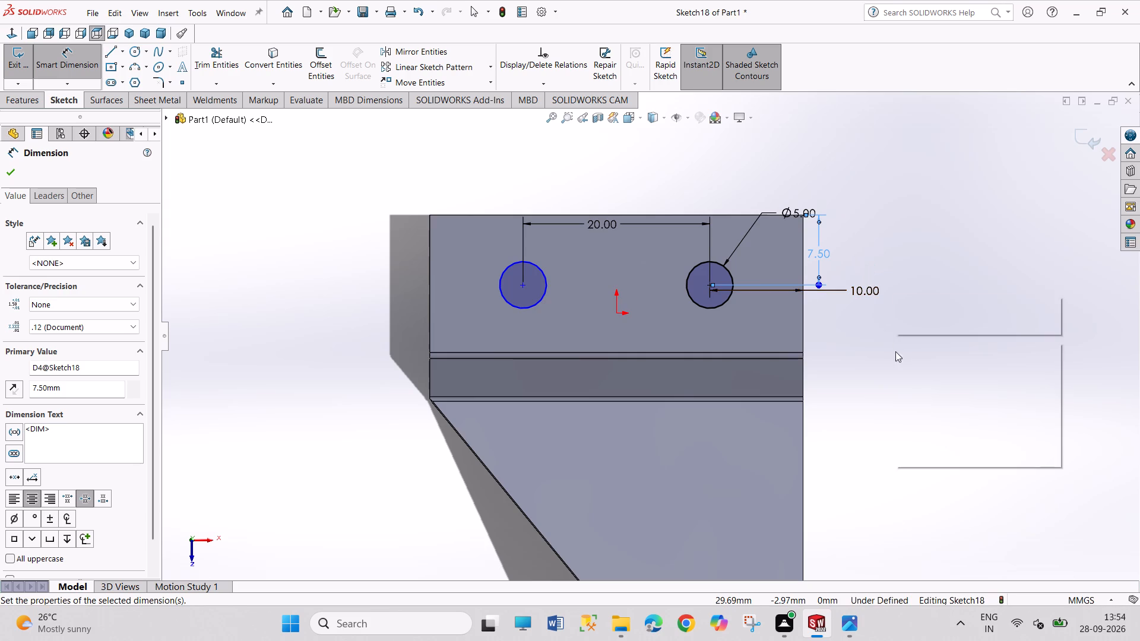
click(910, 374)
Add a horizontal relation between the two circle centres.
click(708, 284)
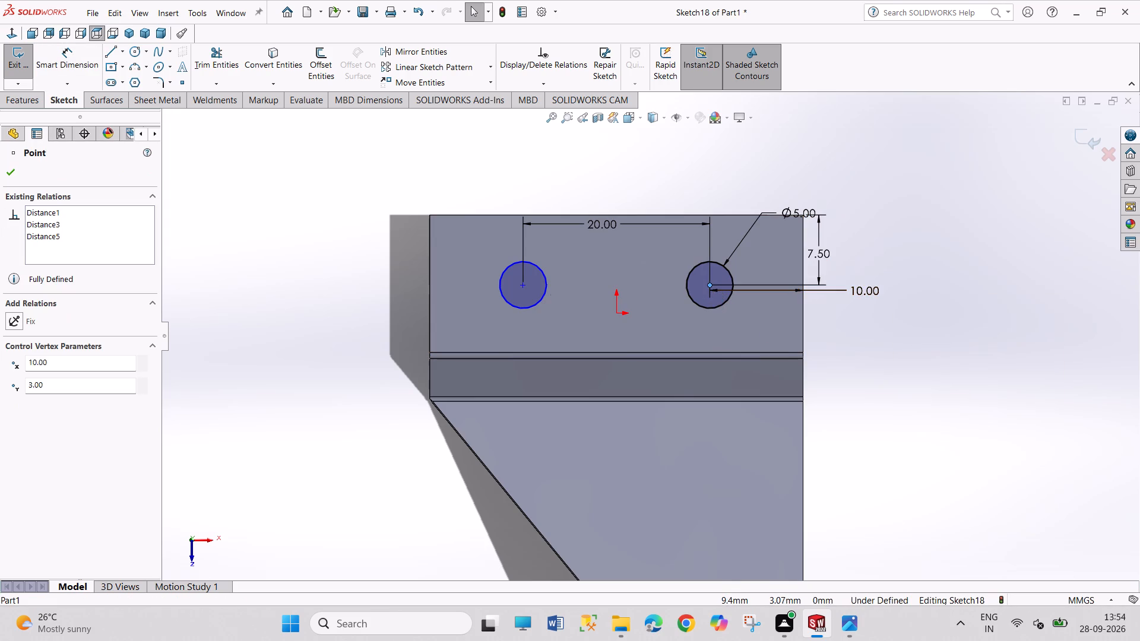
ctrl+click(521, 287)
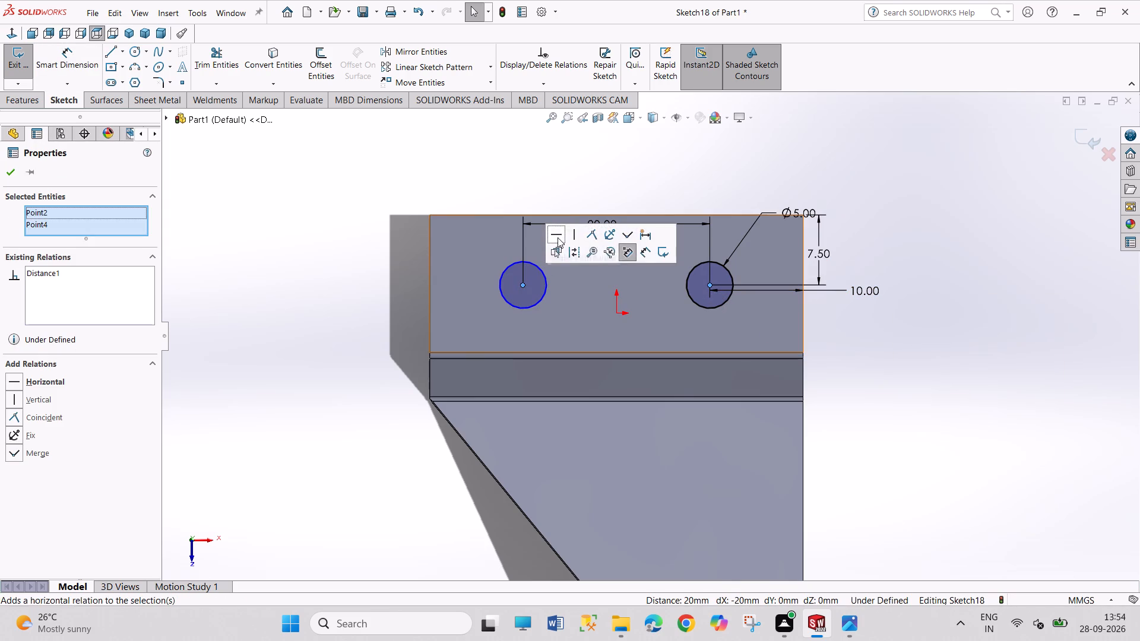
click(562, 236)
drag(847, 405, 895, 505)
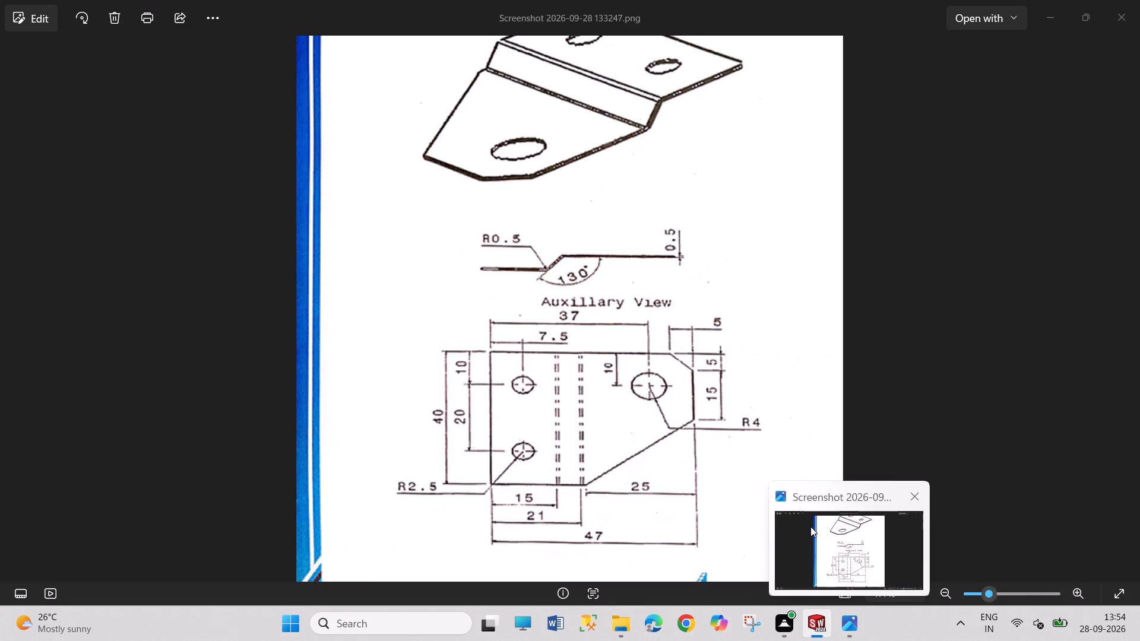
Make an extruded cut of both 5 mm circles through the base flange, blind and linked to thickness with normal cut.
click(31, 58)
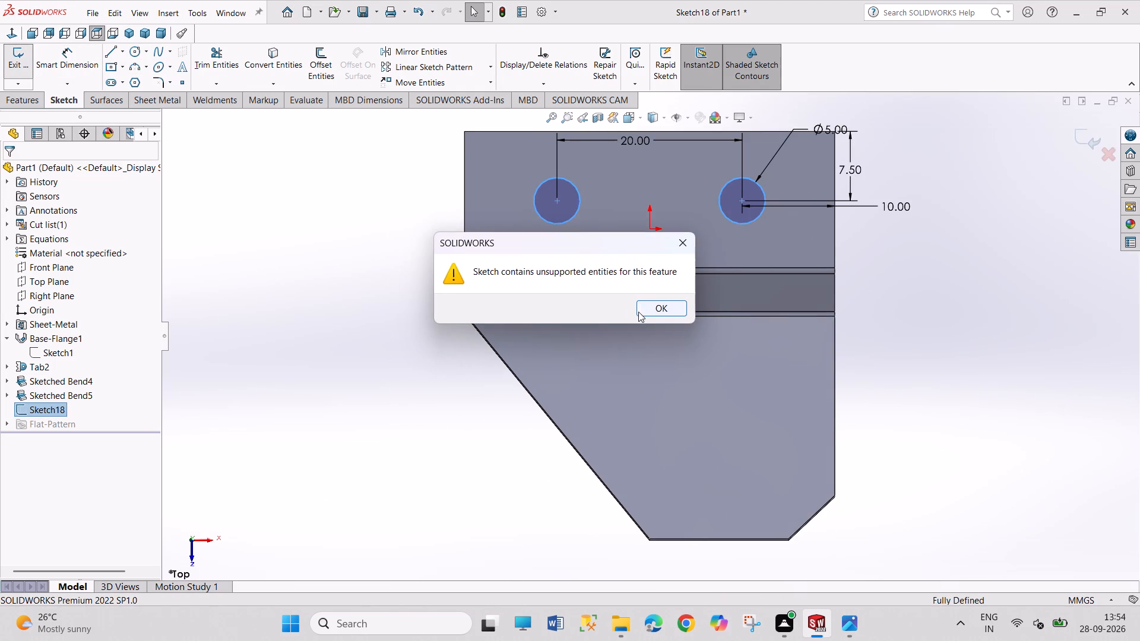
click(658, 314)
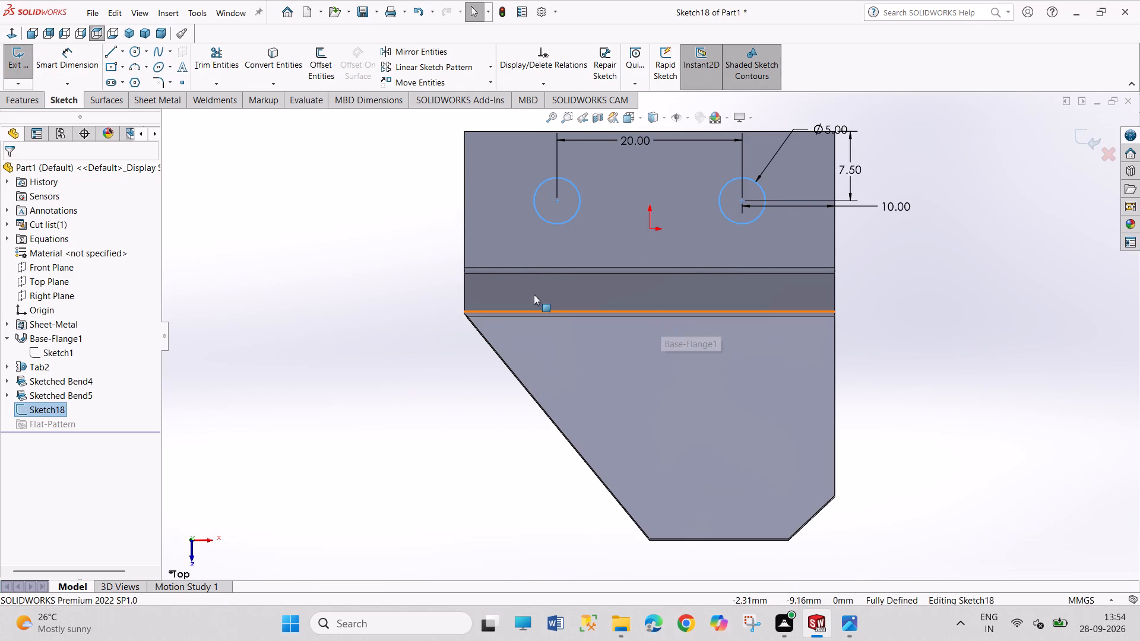
click(26, 64)
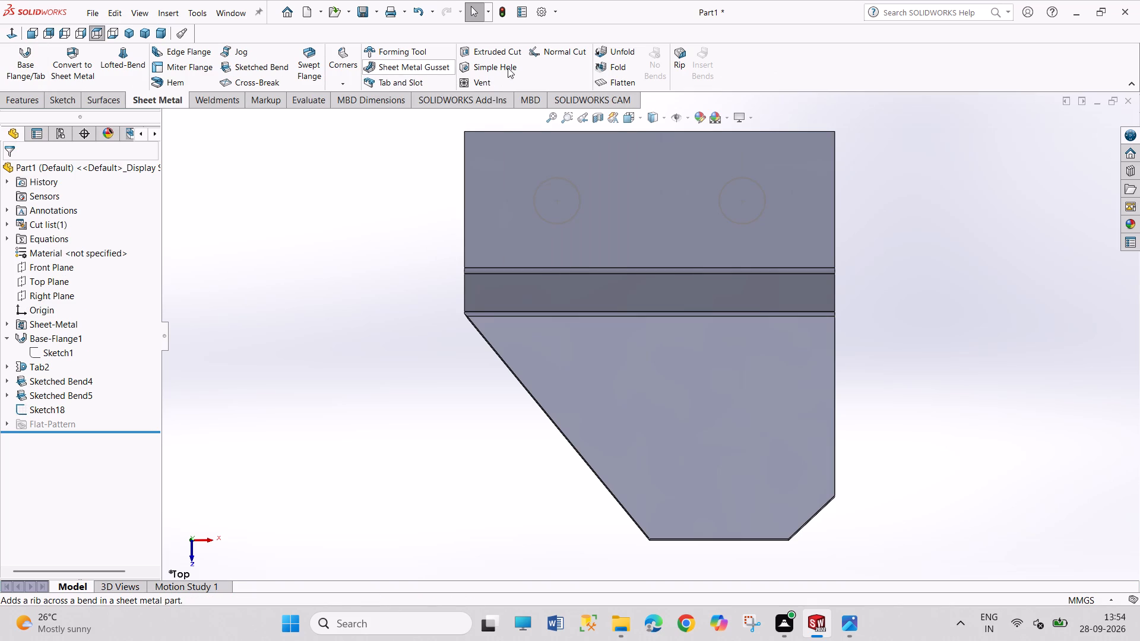
click(502, 52)
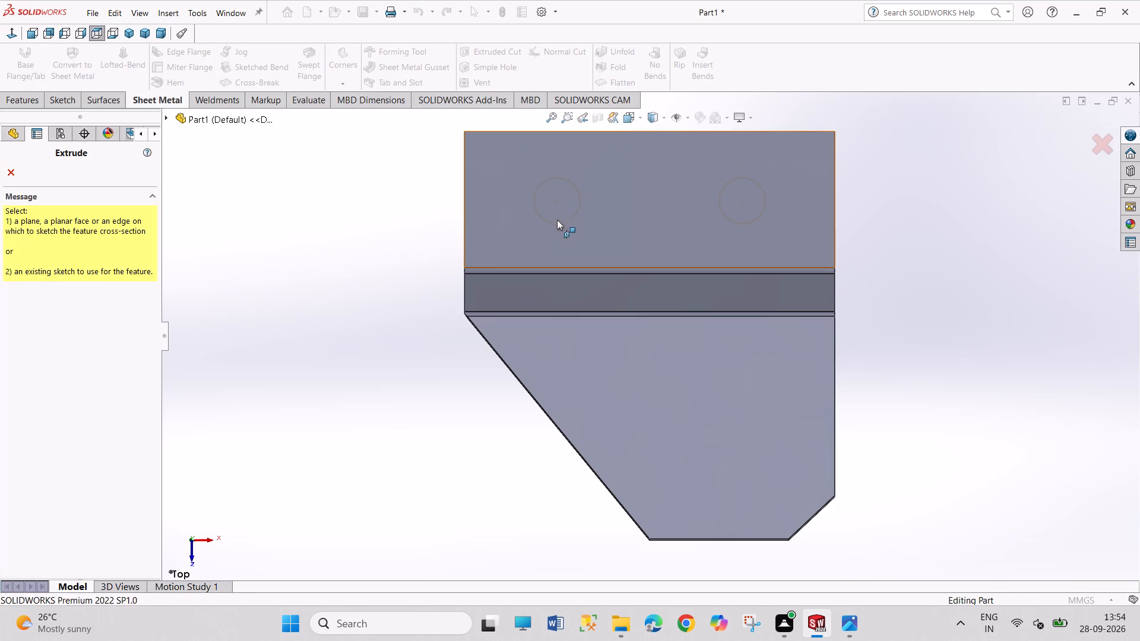
click(558, 223)
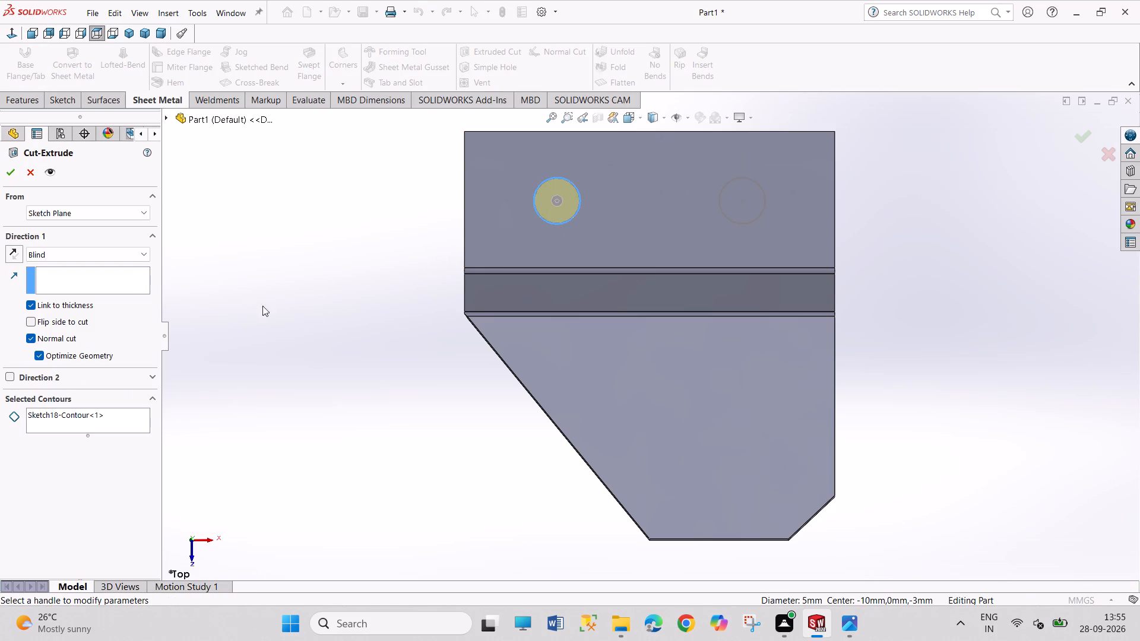
click(112, 421)
click(745, 221)
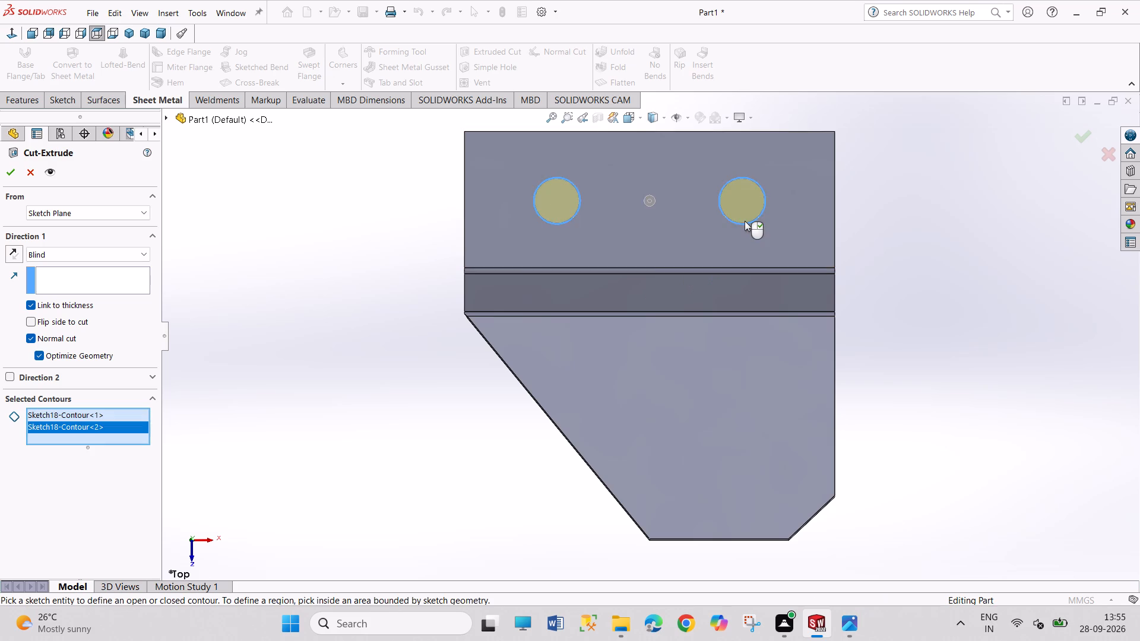
click(8, 172)
drag(296, 239, 350, 391)
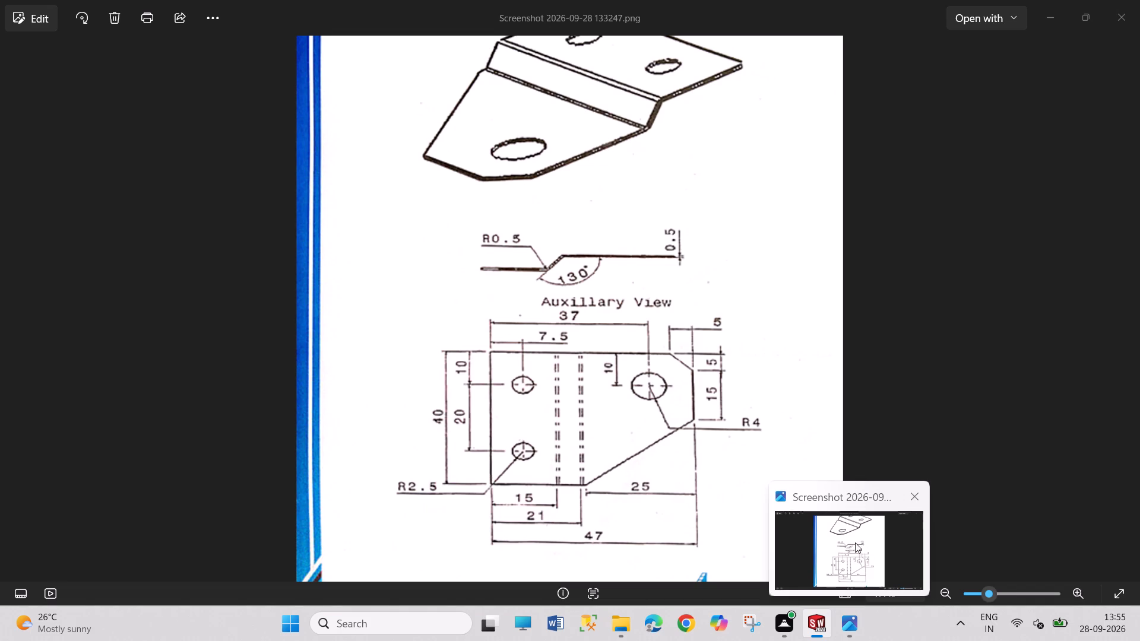
Start a sketch on the tapered flange's face and draw a circle about 5.5 mm in diameter near its chamfered end.
click(733, 465)
click(788, 429)
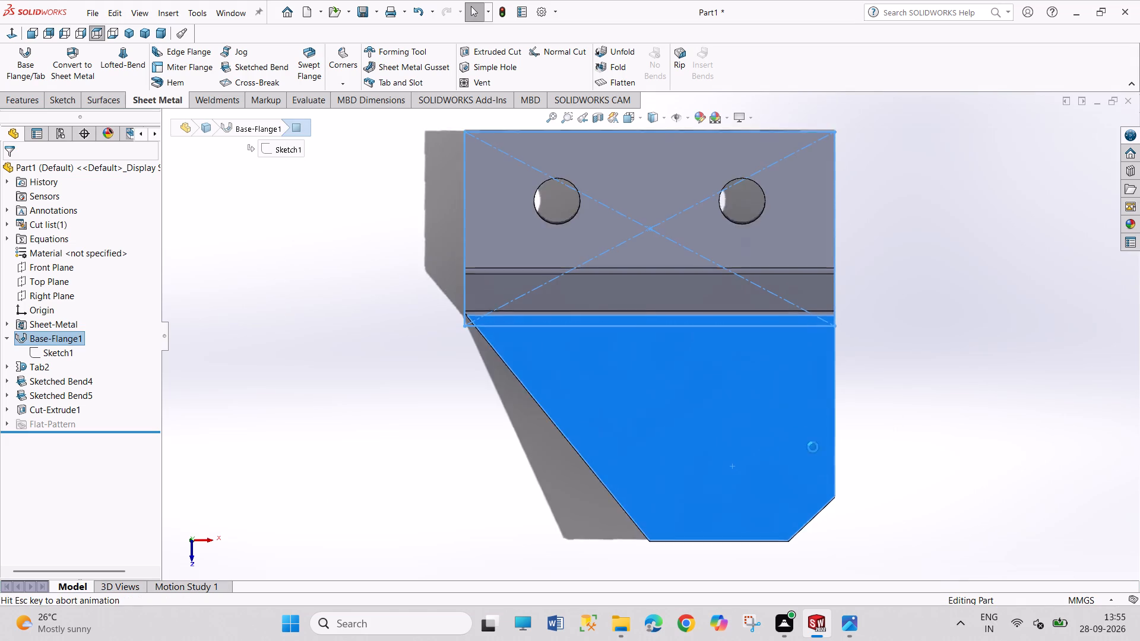
drag(954, 468, 988, 544)
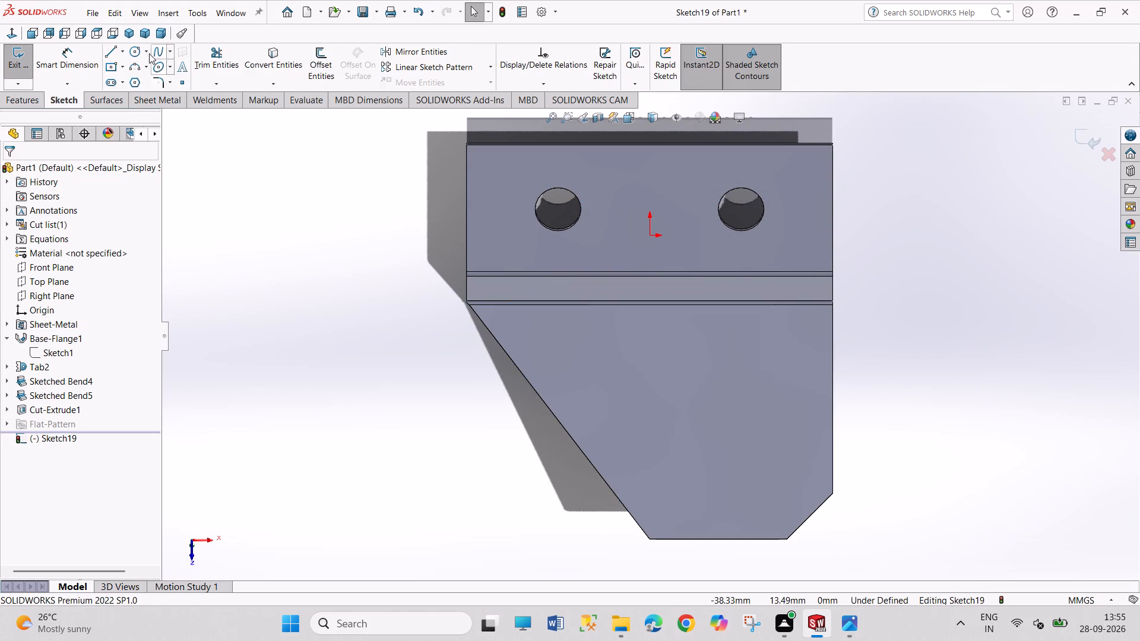
click(140, 49)
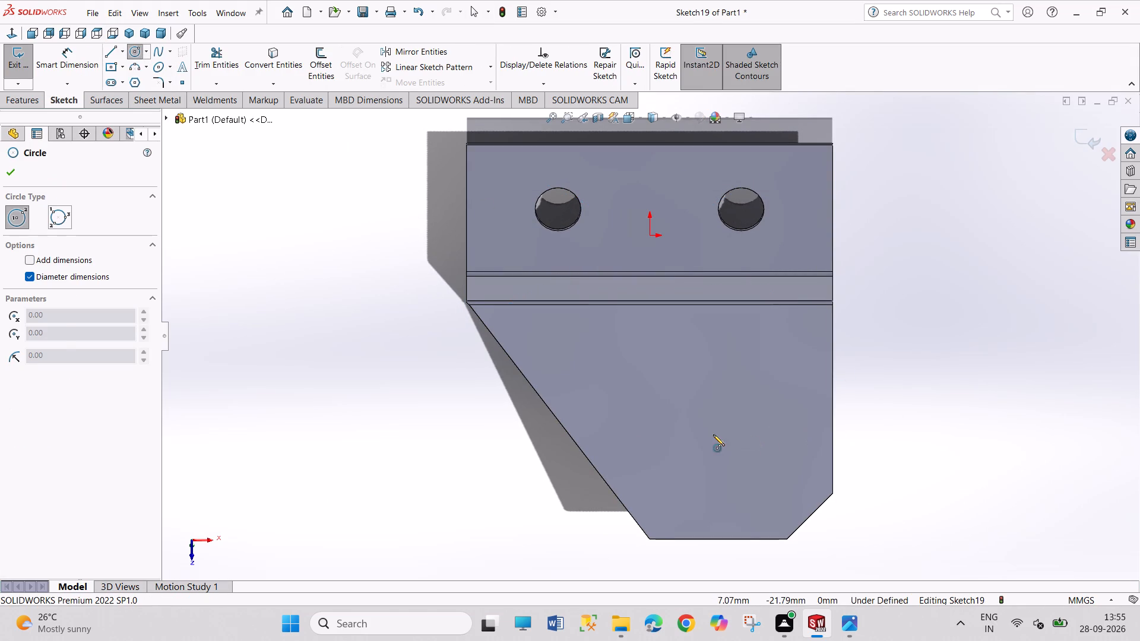
click(713, 434)
drag(730, 453, 745, 459)
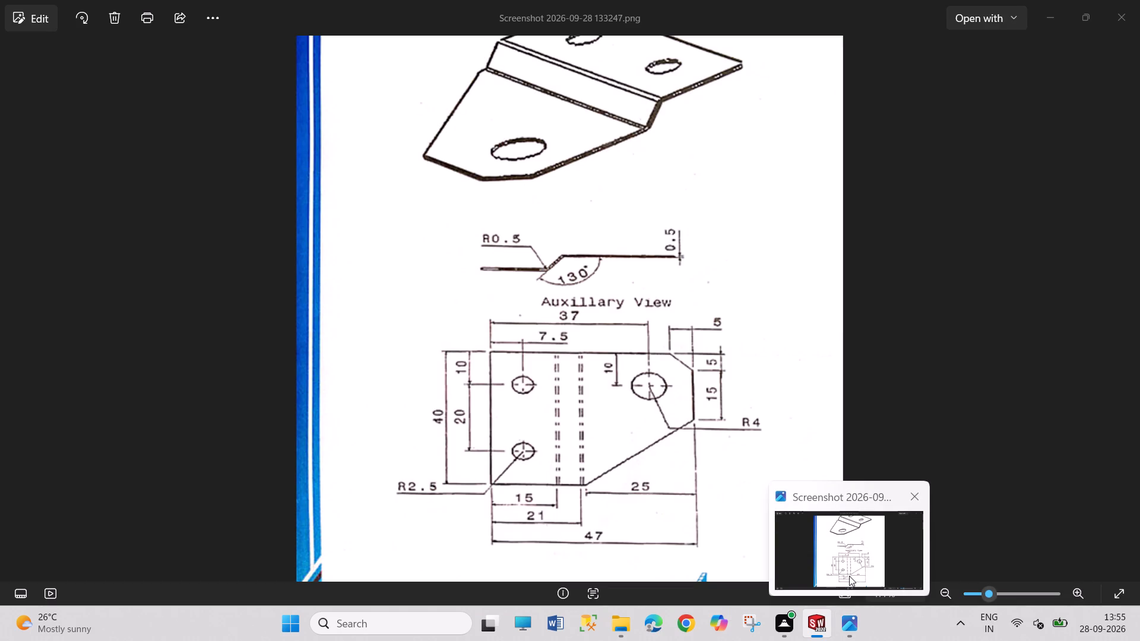
Dimension the new circle's diameter to 8 mm.
right_drag(909, 384, 852, 227)
click(730, 417)
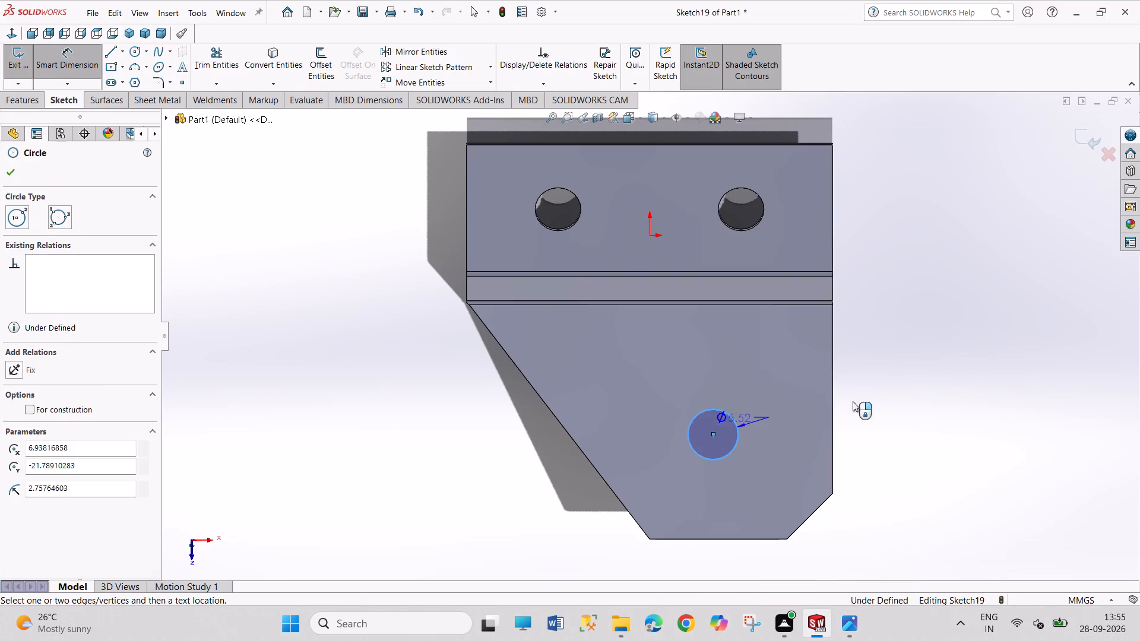
click(913, 389)
key(8)
key(Return)
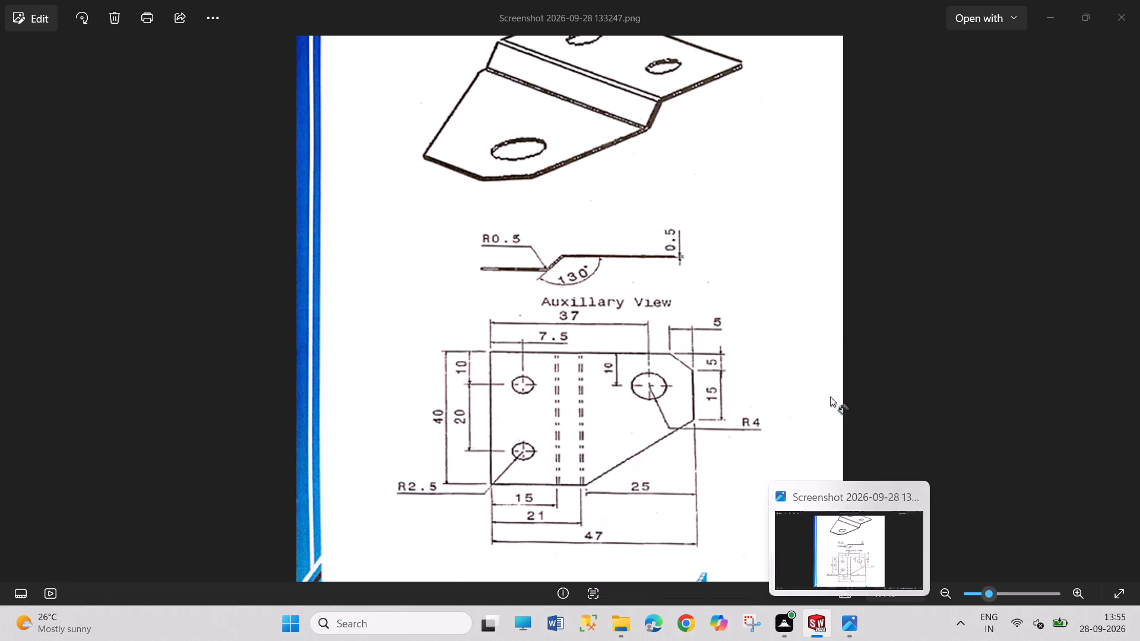
Locate the 8 mm circle's centre 37 mm from the far outer edge of the two-hole flange, parallel to the bends.
click(792, 147)
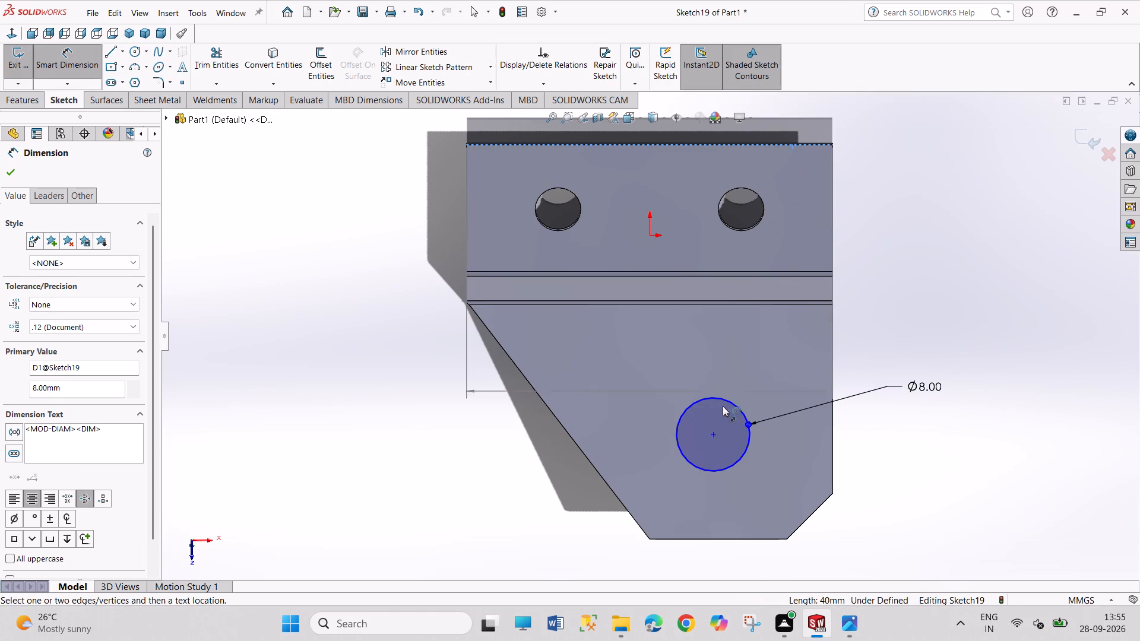
click(710, 434)
drag(989, 344, 995, 350)
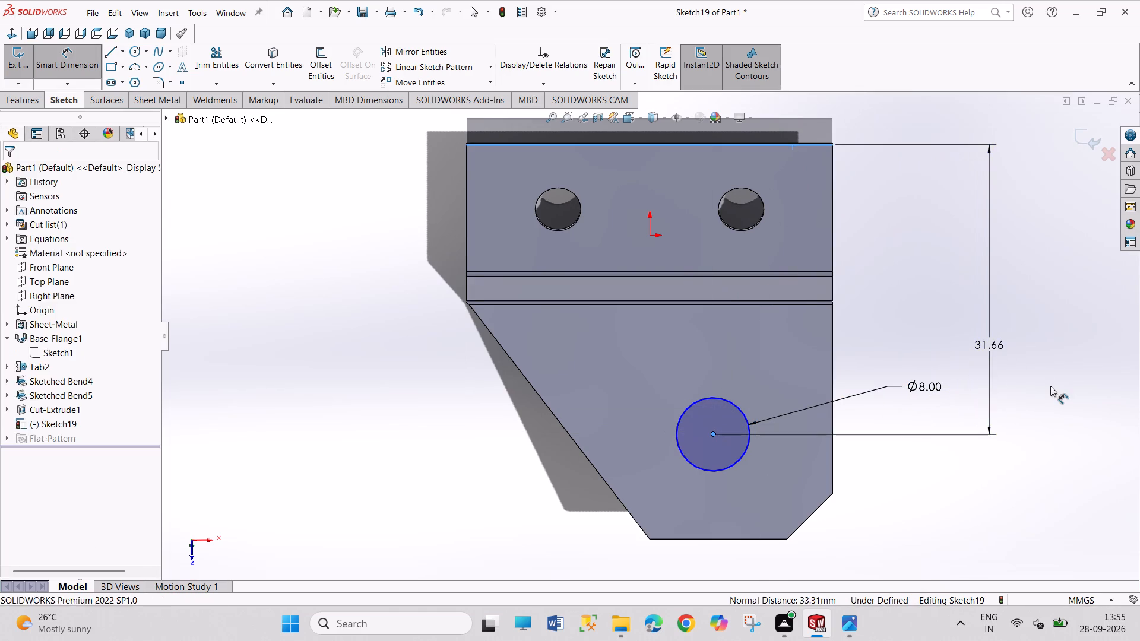
key(3)
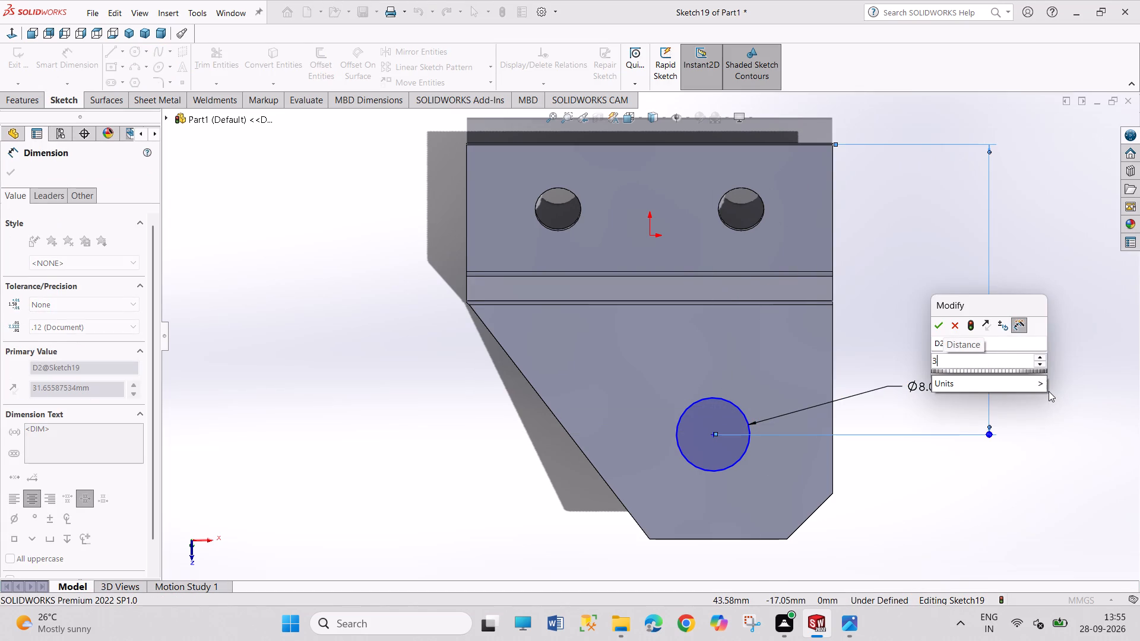
key(7)
key(Return)
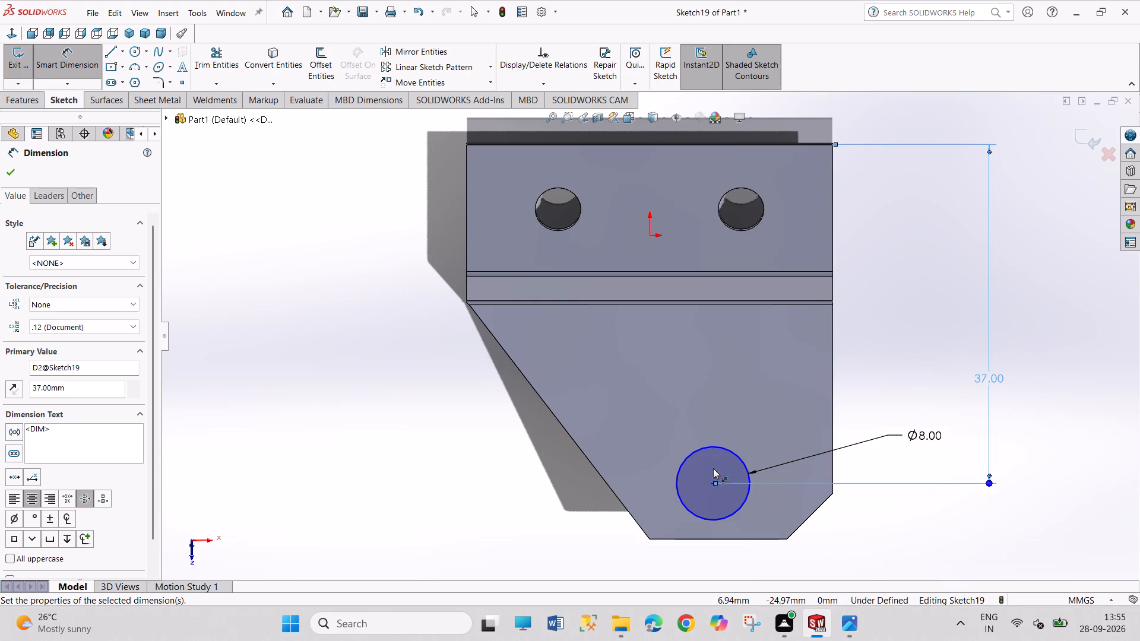
Locate the 8 mm circle's centre 10 mm from the straight side edge of the tapered flange.
click(711, 485)
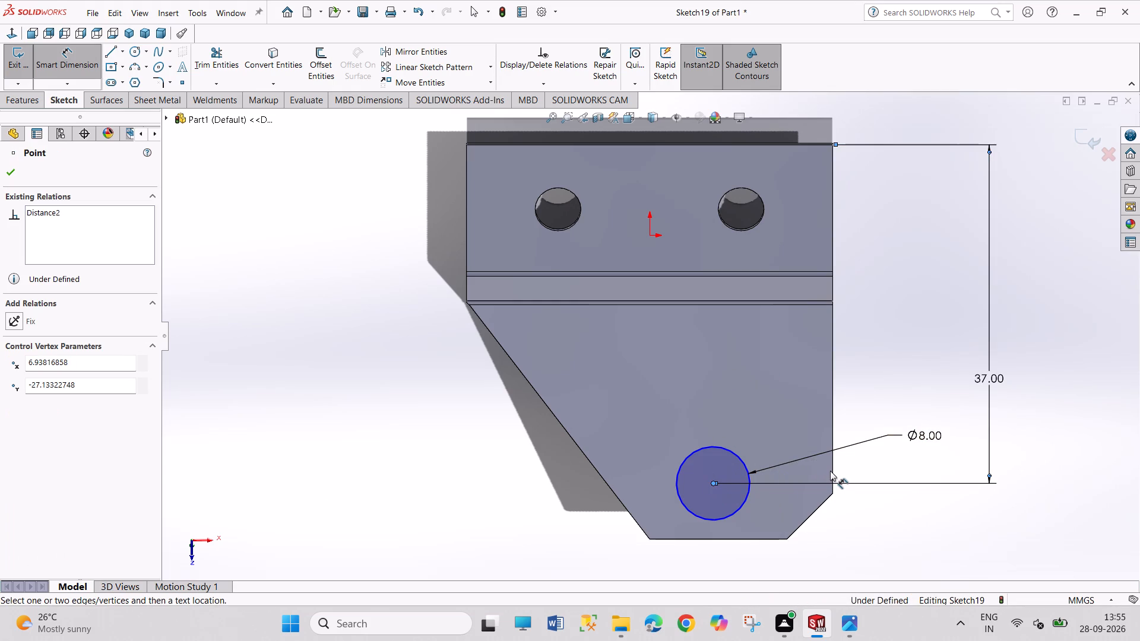
click(830, 471)
click(832, 471)
click(881, 380)
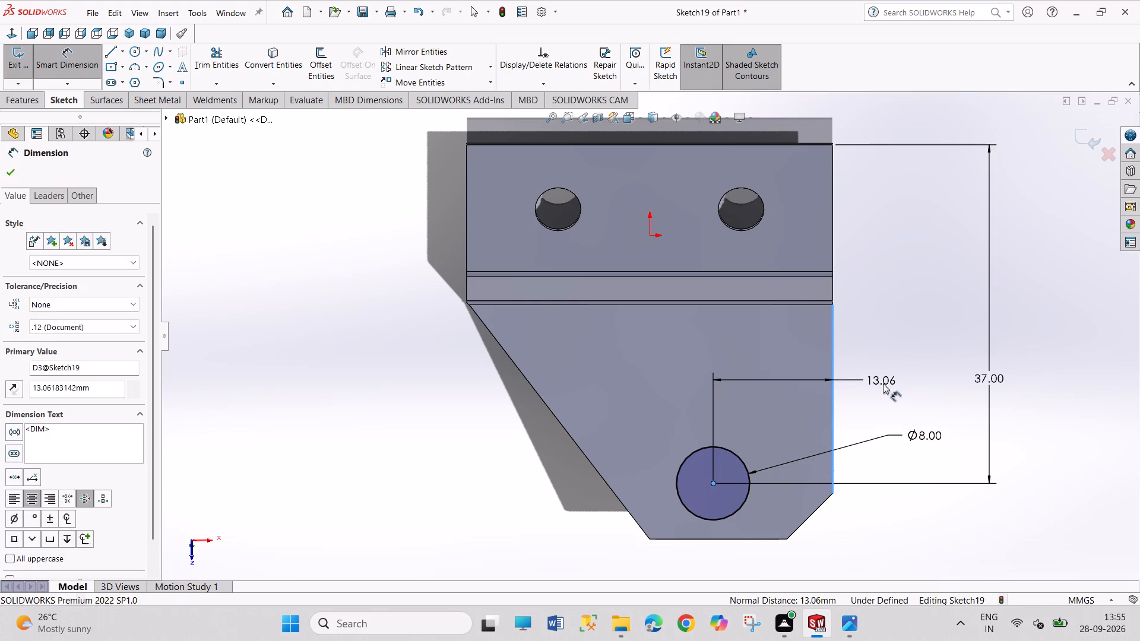
key(1)
key(0)
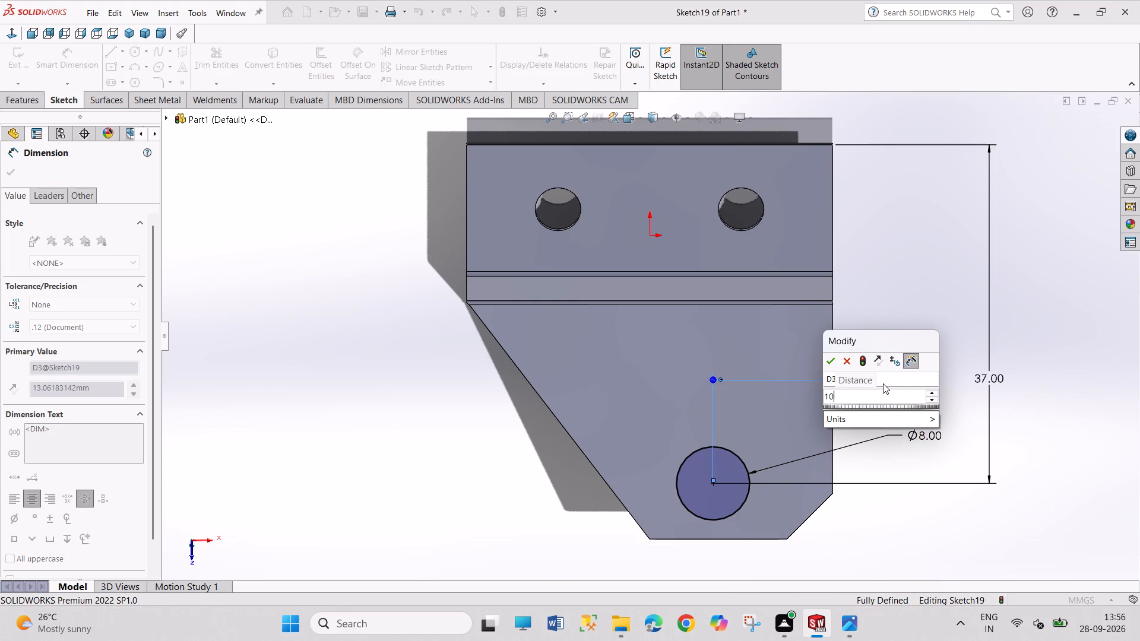
key(Return)
right_click(920, 302)
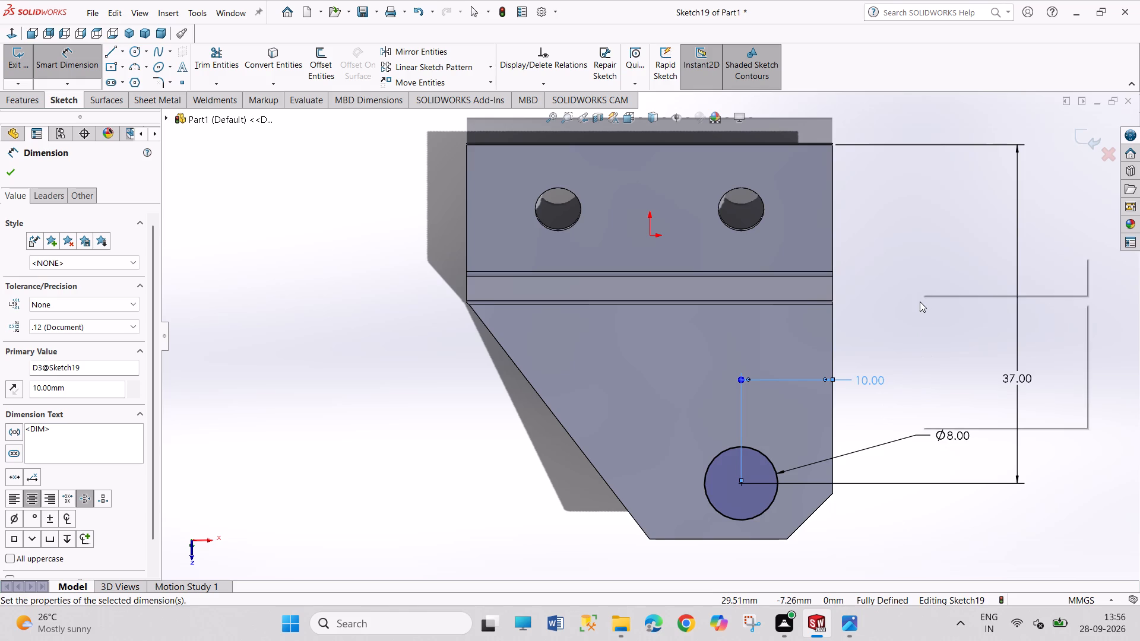
click(932, 338)
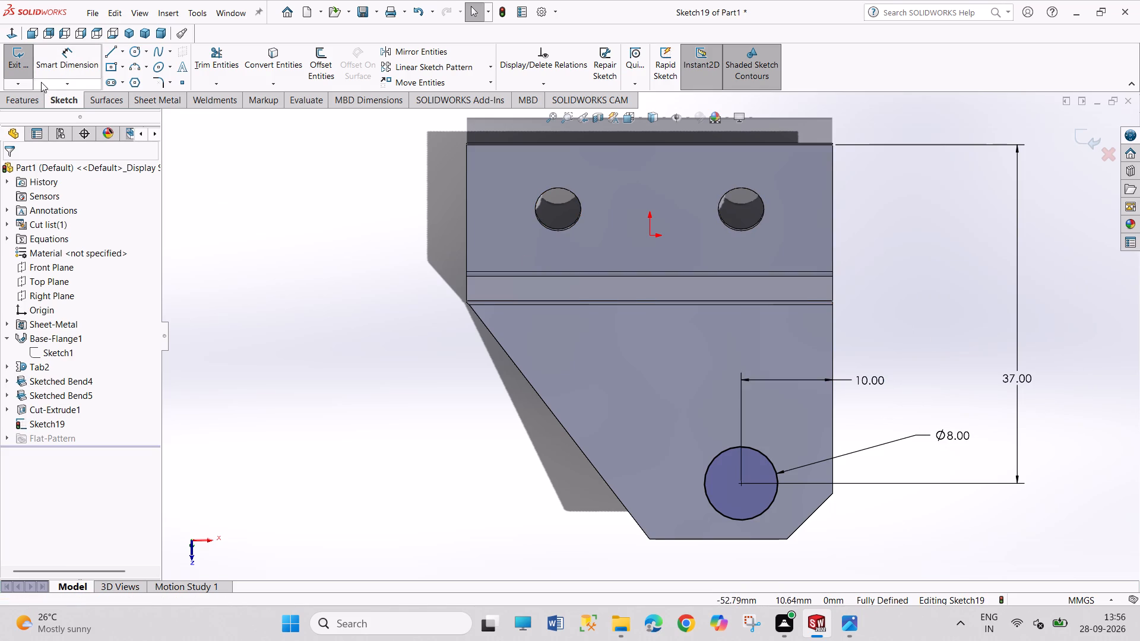
Make an extruded cut of the 8 mm circle through the tapered flange, blind and linked to thickness with normal cut.
click(23, 71)
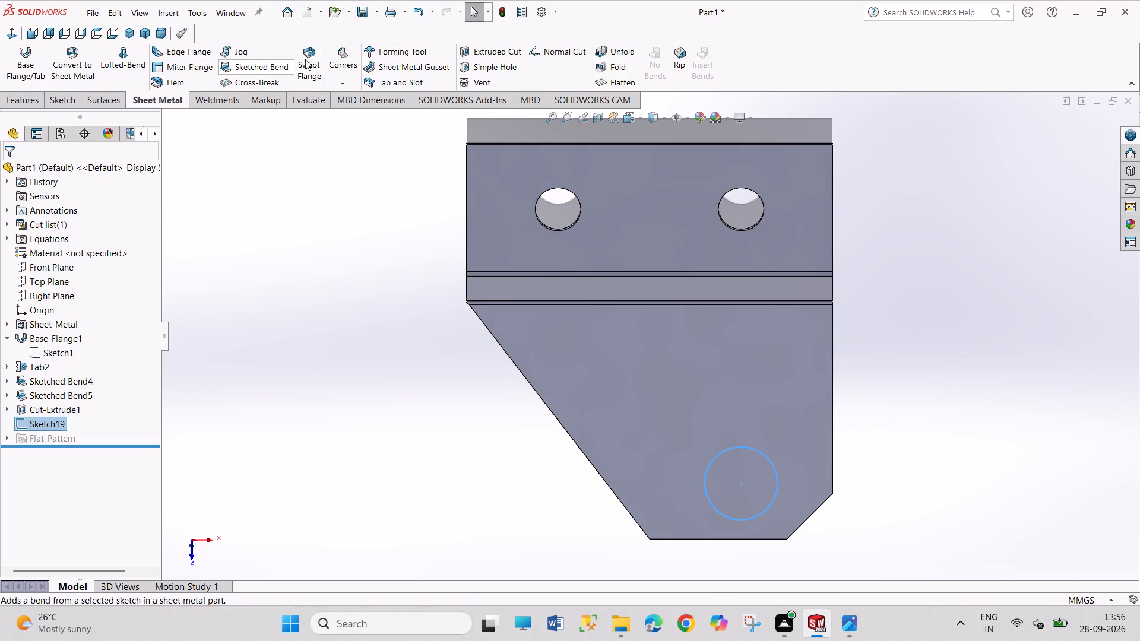
click(490, 56)
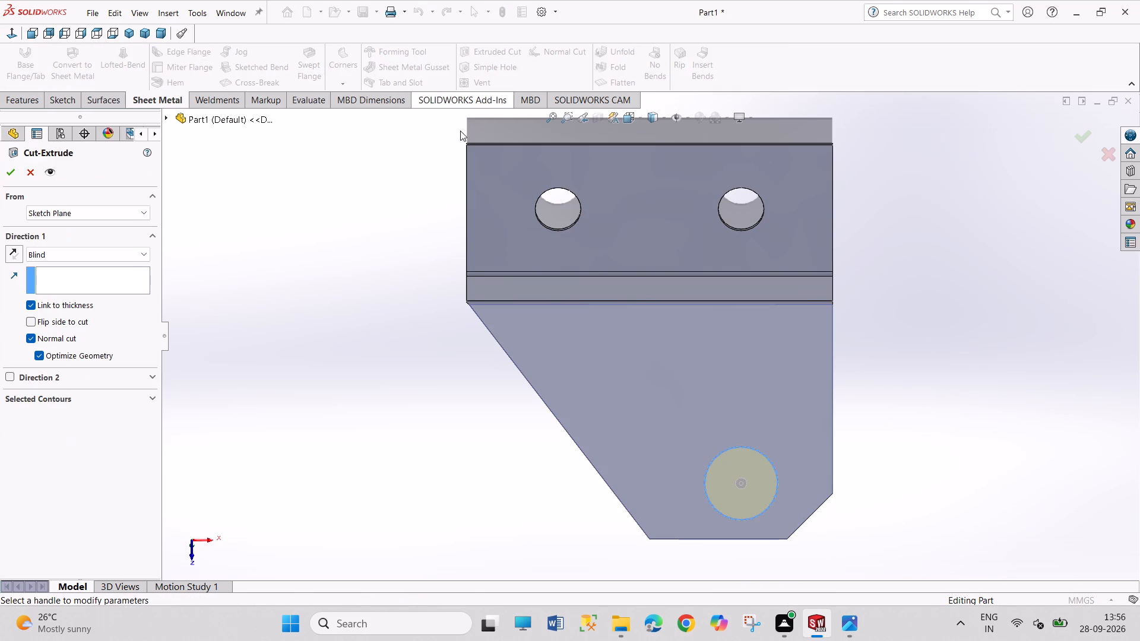
click(8, 178)
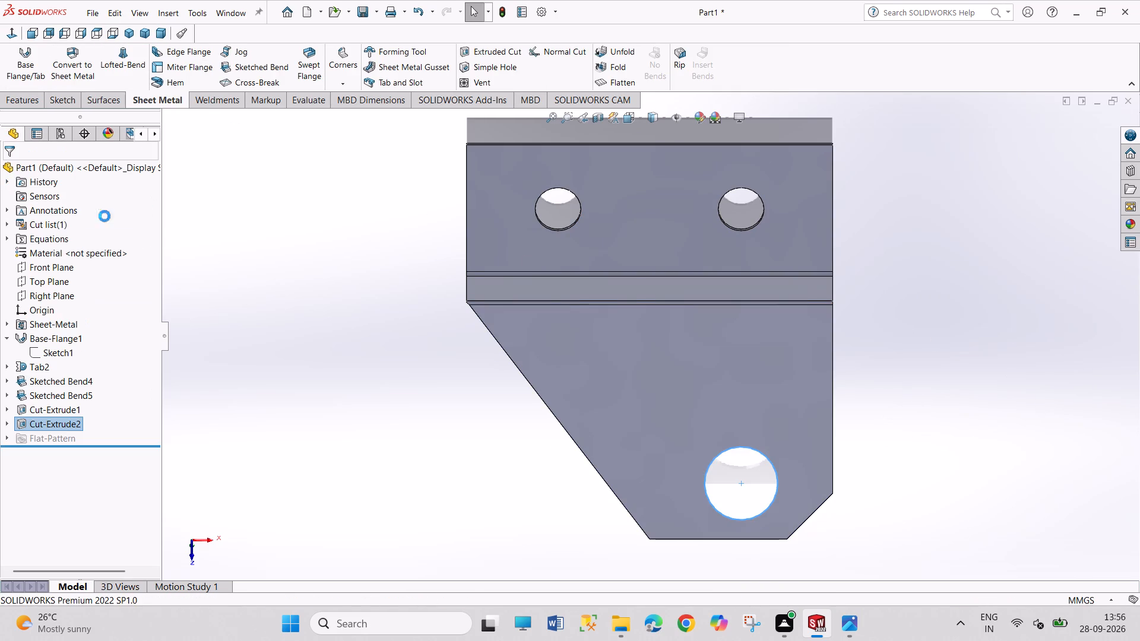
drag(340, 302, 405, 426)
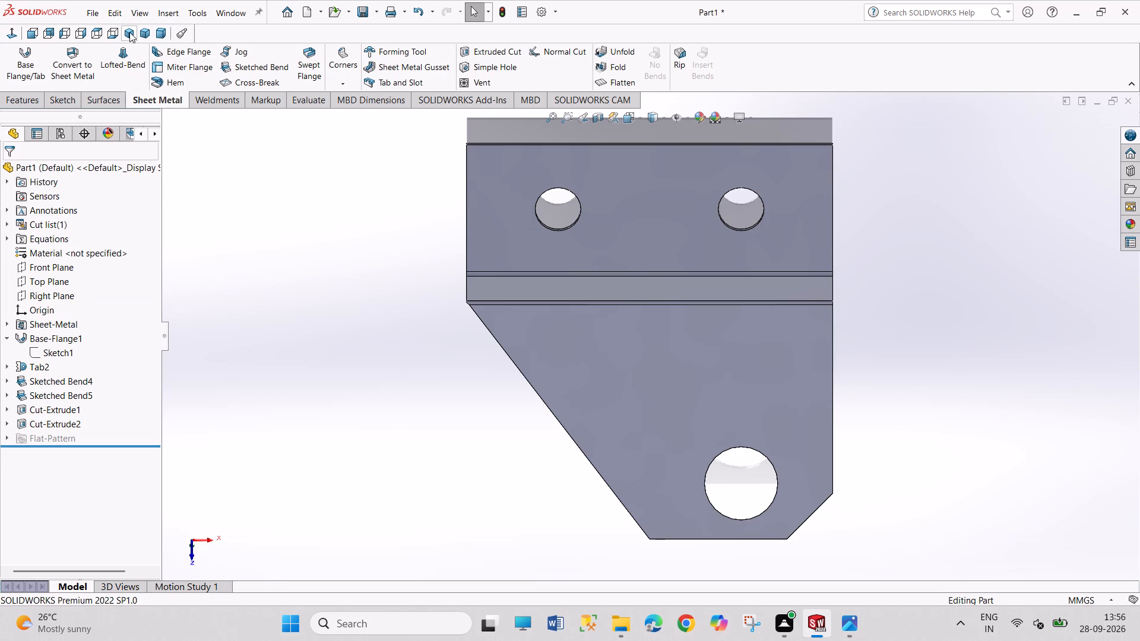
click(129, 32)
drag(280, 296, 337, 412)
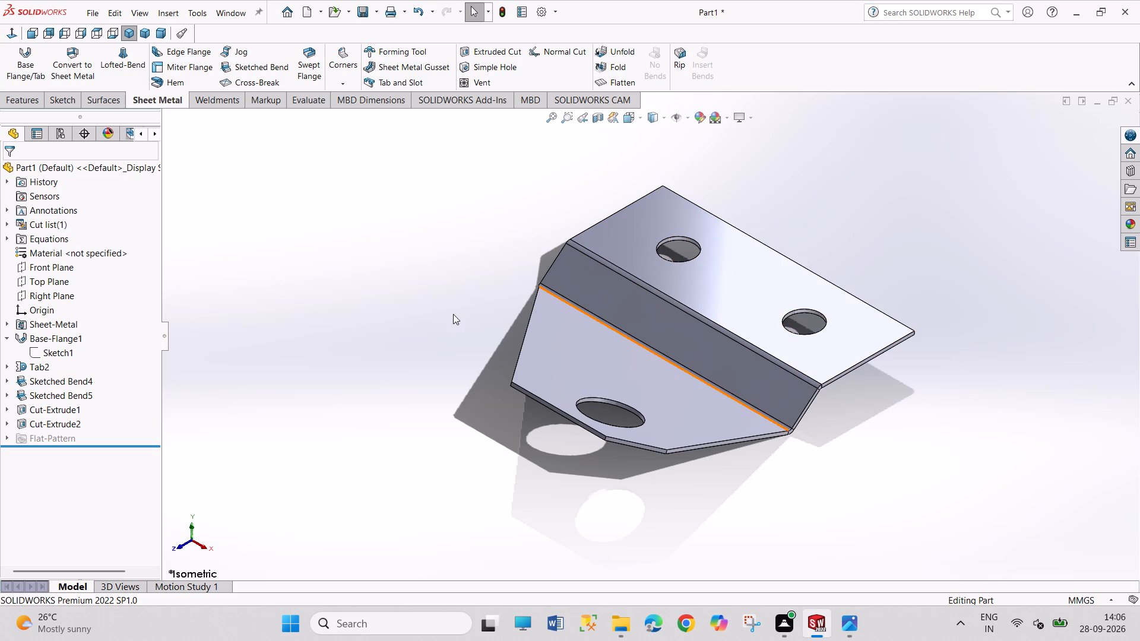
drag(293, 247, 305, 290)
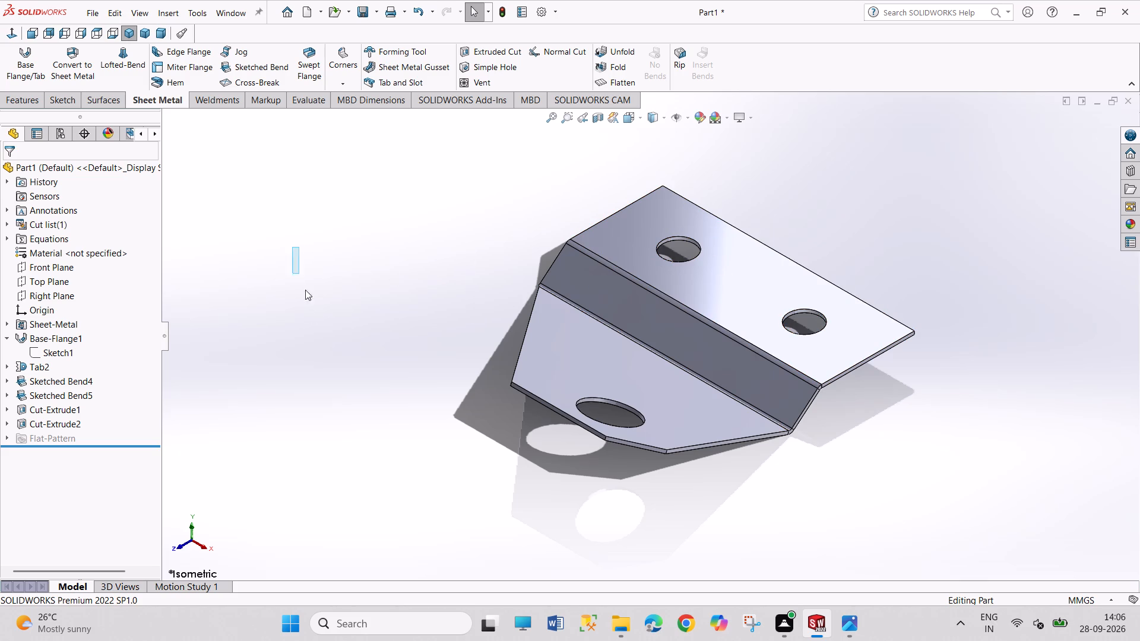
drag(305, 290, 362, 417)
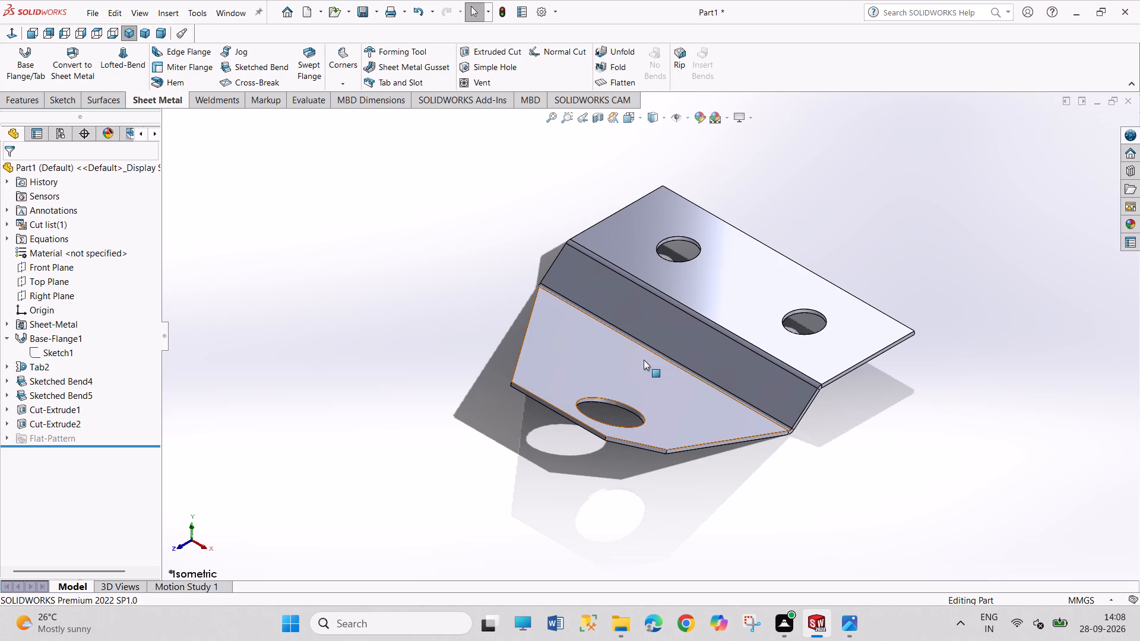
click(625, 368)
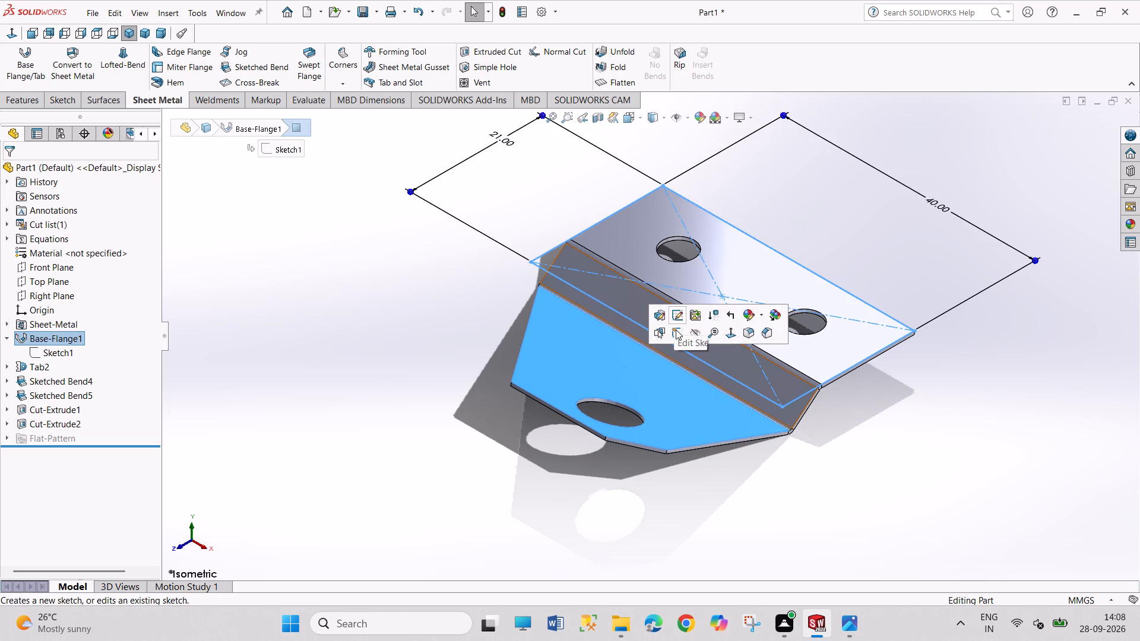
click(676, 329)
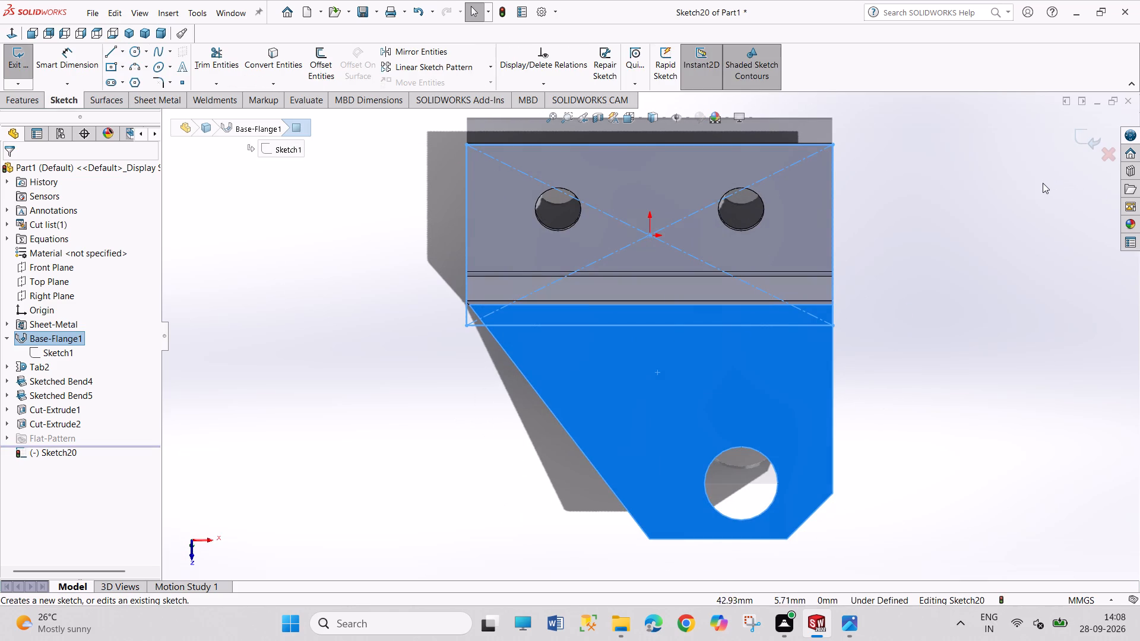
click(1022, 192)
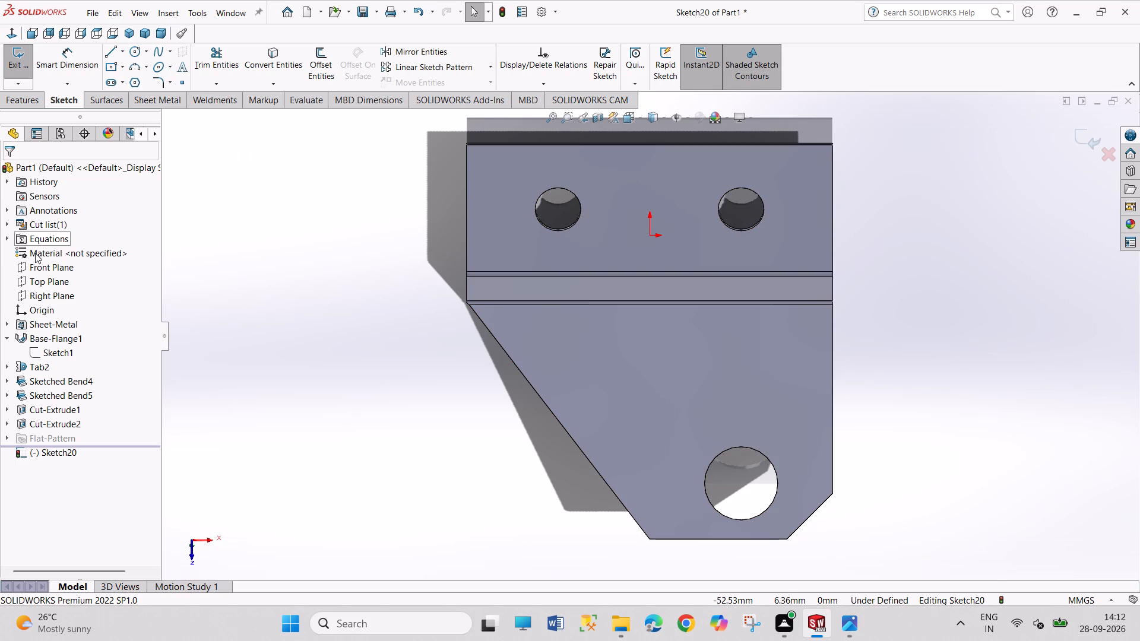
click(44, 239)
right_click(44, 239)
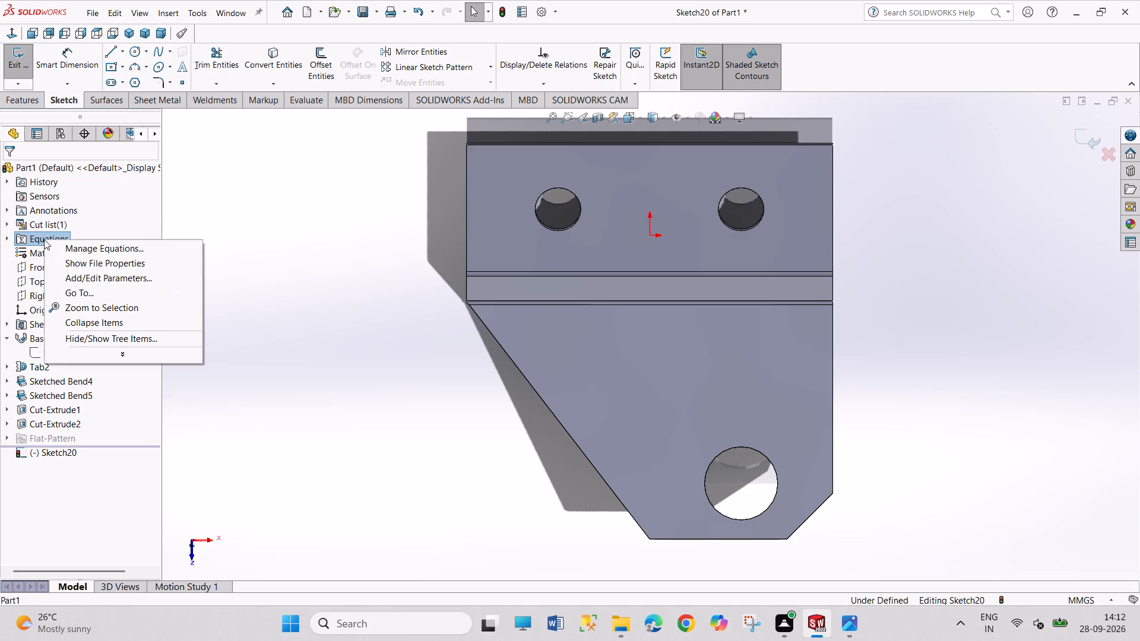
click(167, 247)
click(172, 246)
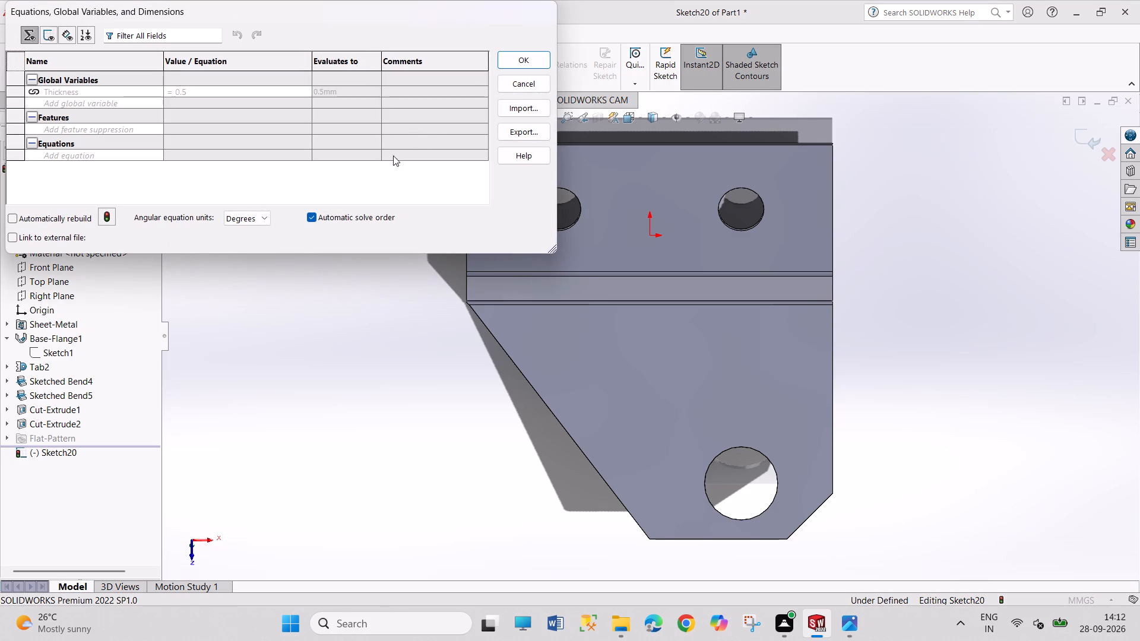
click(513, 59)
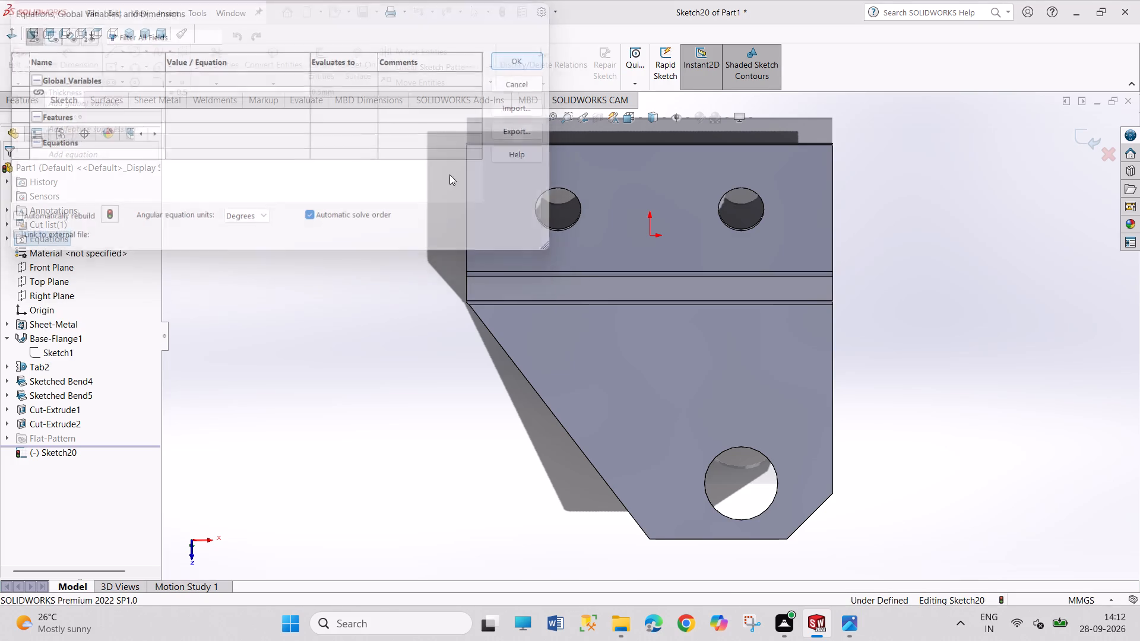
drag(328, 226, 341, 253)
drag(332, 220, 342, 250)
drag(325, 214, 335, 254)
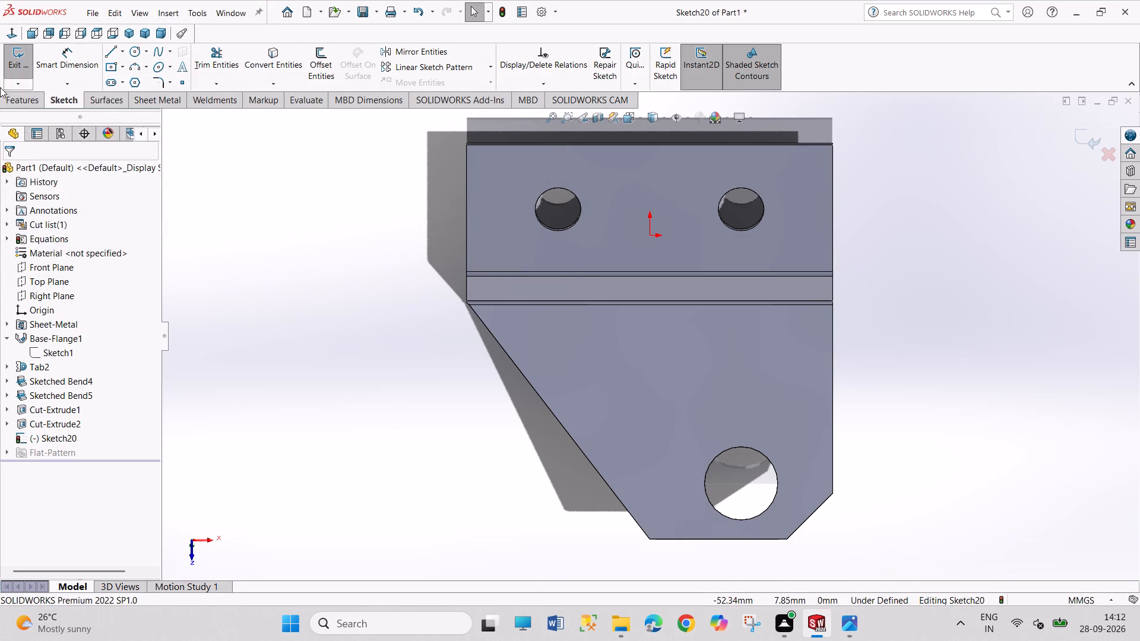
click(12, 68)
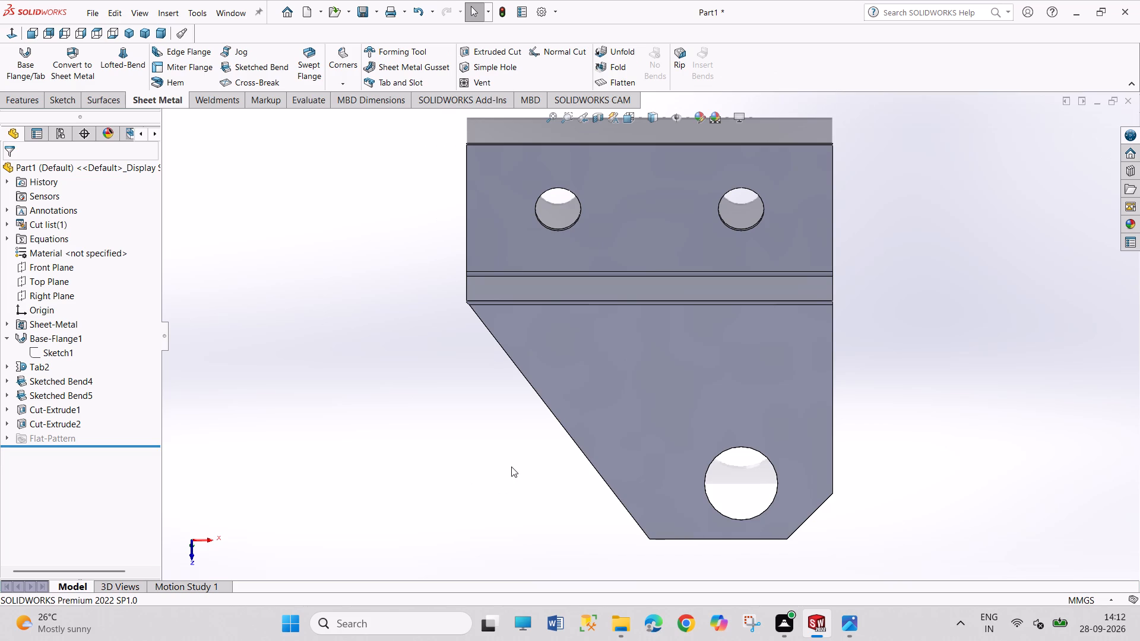
Save the part under the file name SHEET METAL2.
key(ctrl+s)
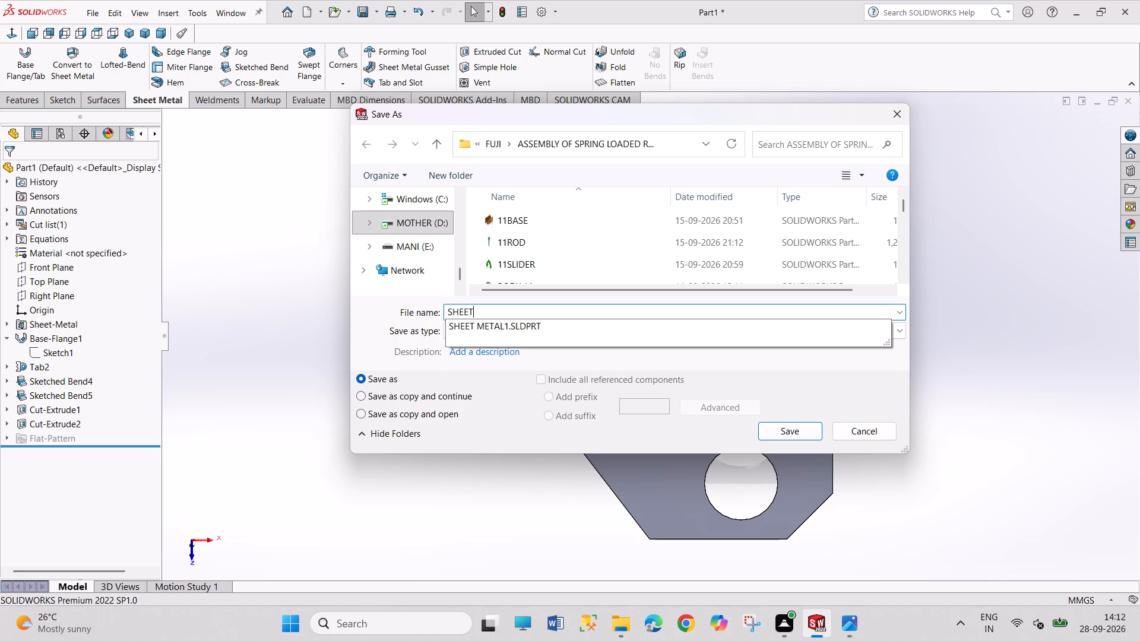
key(a)
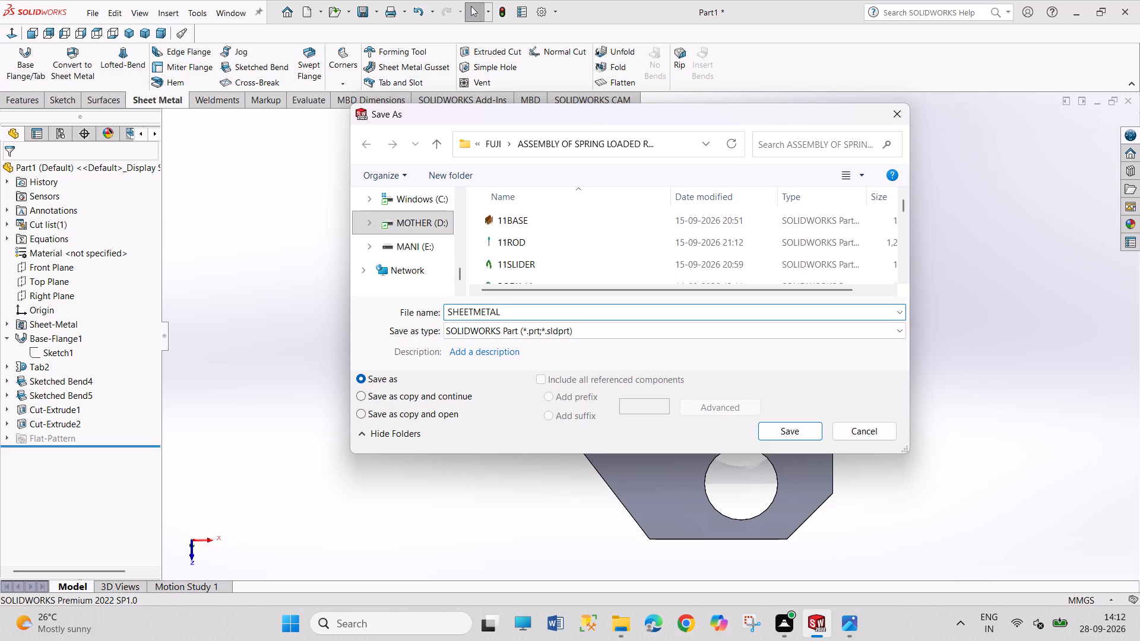
key(Left)
key(Left)
key(Left)
key(Left)
key(Right)
key(Right)
key(Right)
key(space)
key(Right)
key(BackSpace)
key(BackSpace)
key(space)
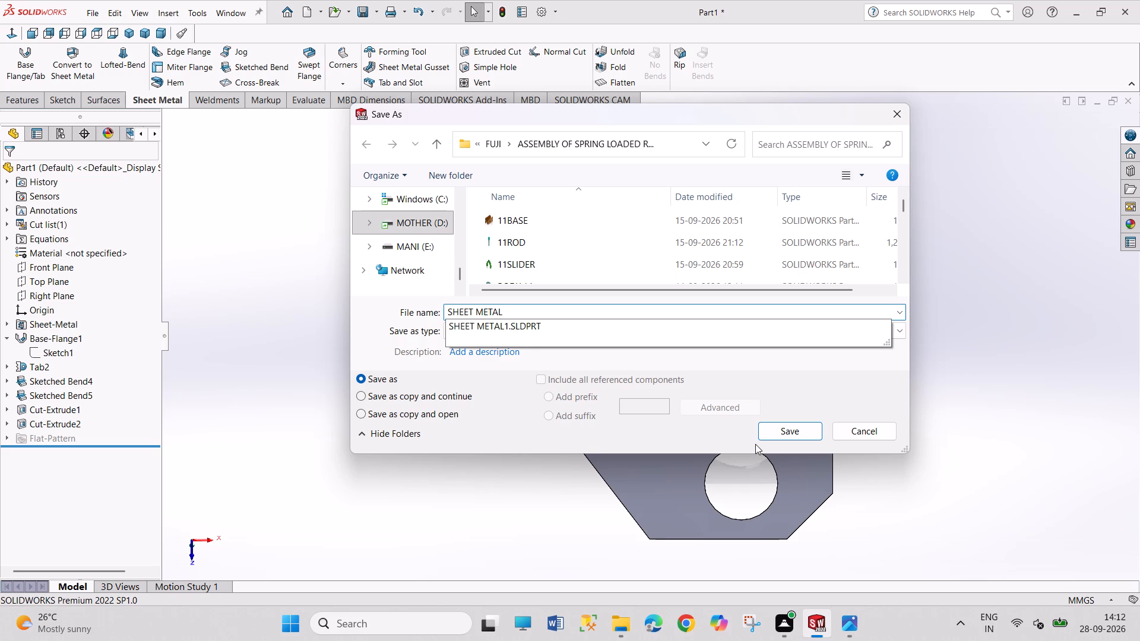
key(Return)
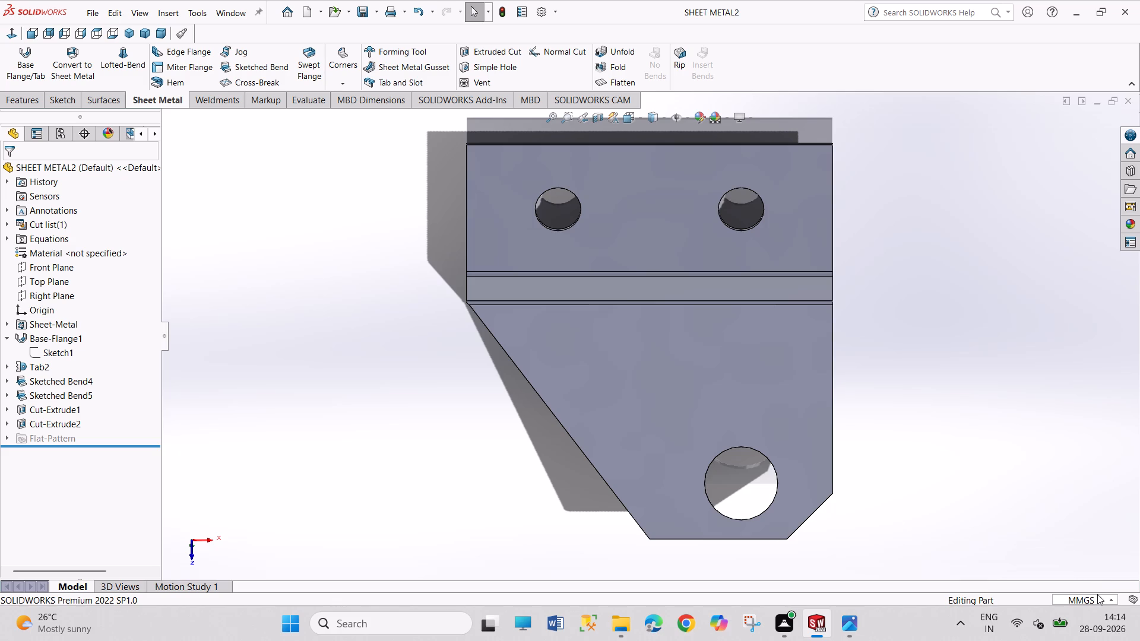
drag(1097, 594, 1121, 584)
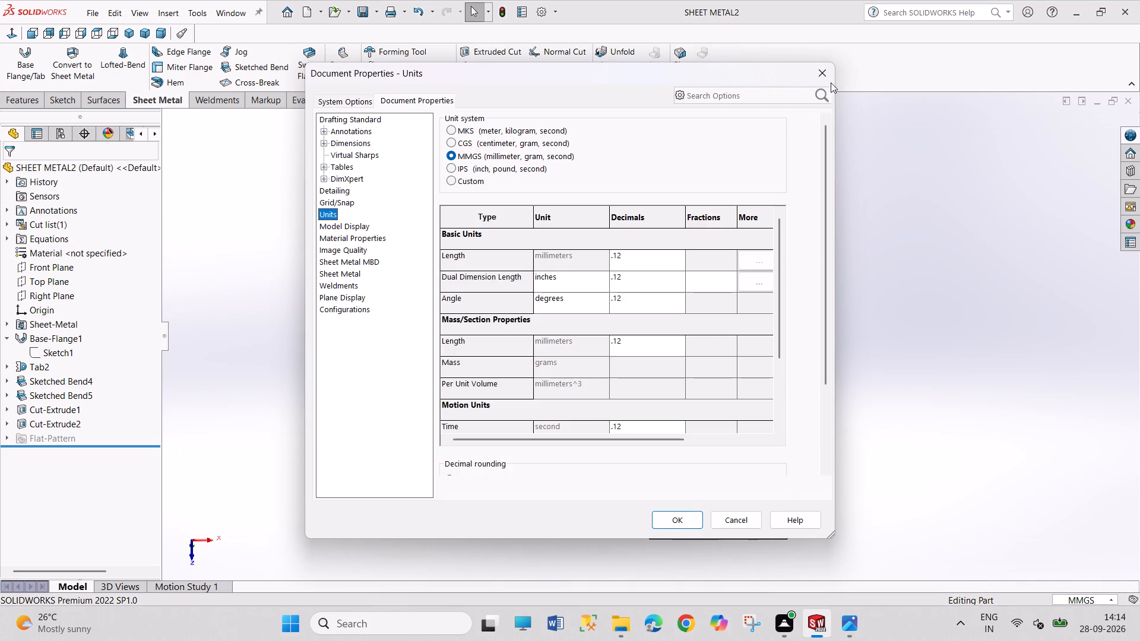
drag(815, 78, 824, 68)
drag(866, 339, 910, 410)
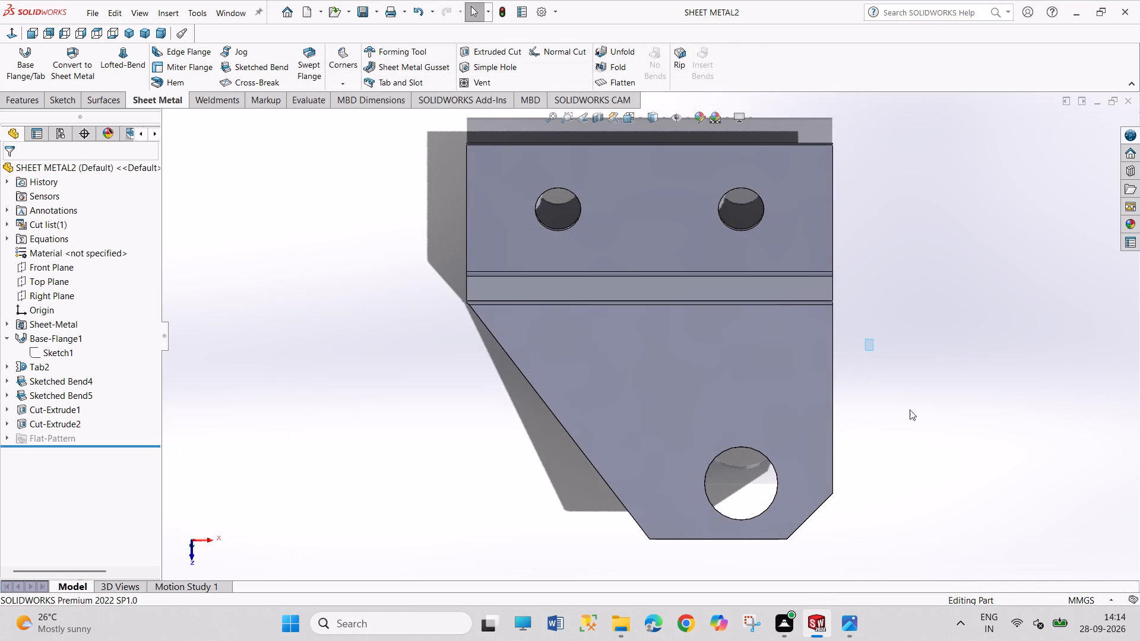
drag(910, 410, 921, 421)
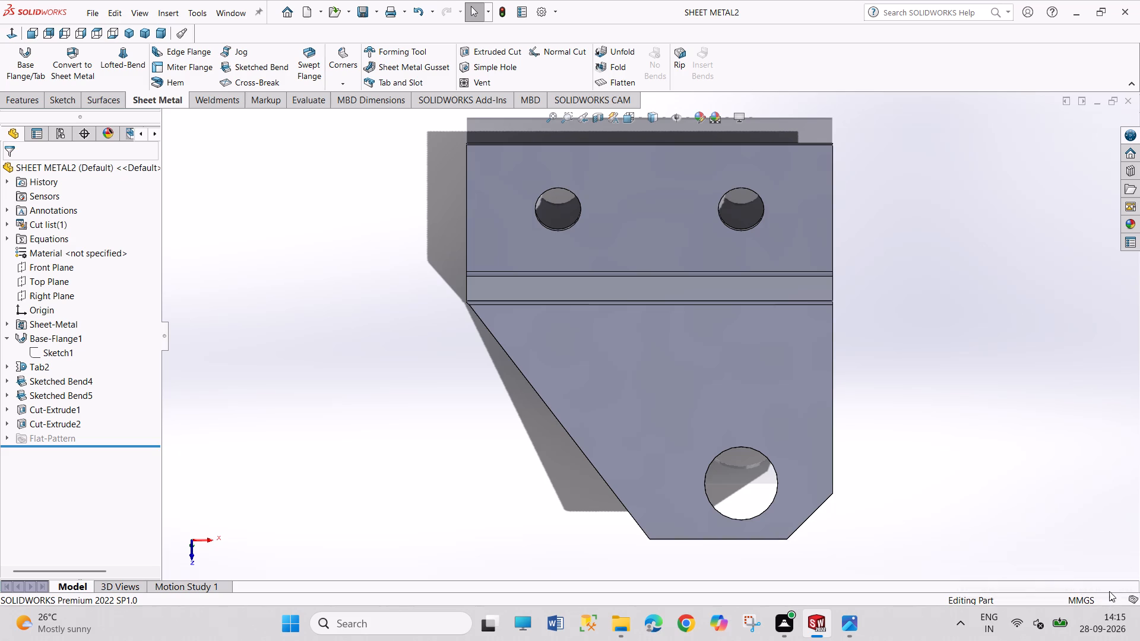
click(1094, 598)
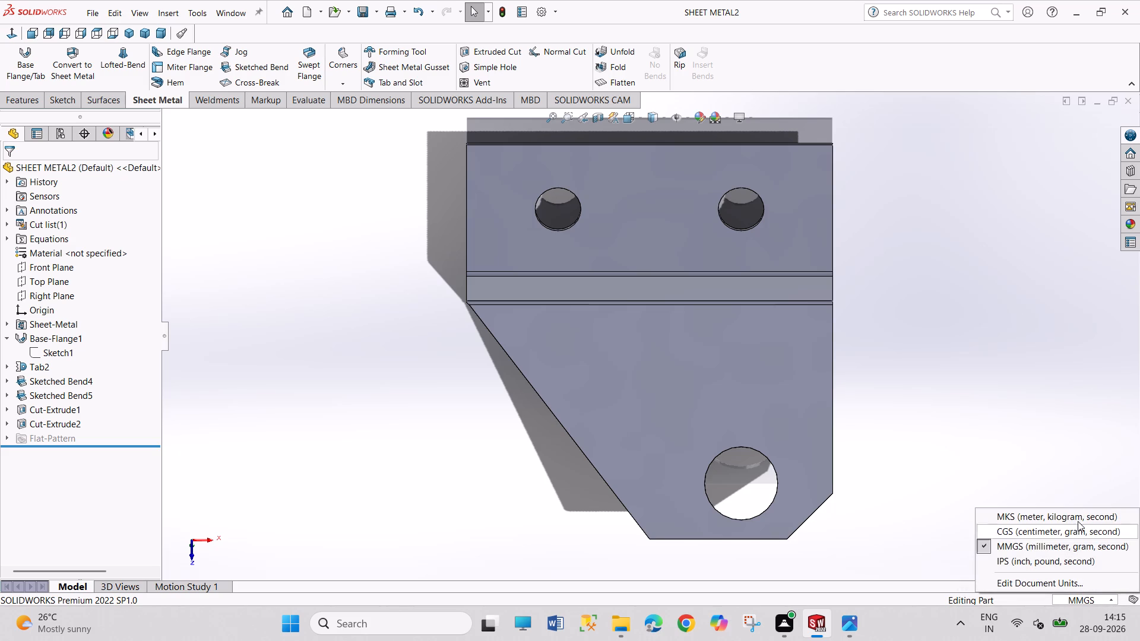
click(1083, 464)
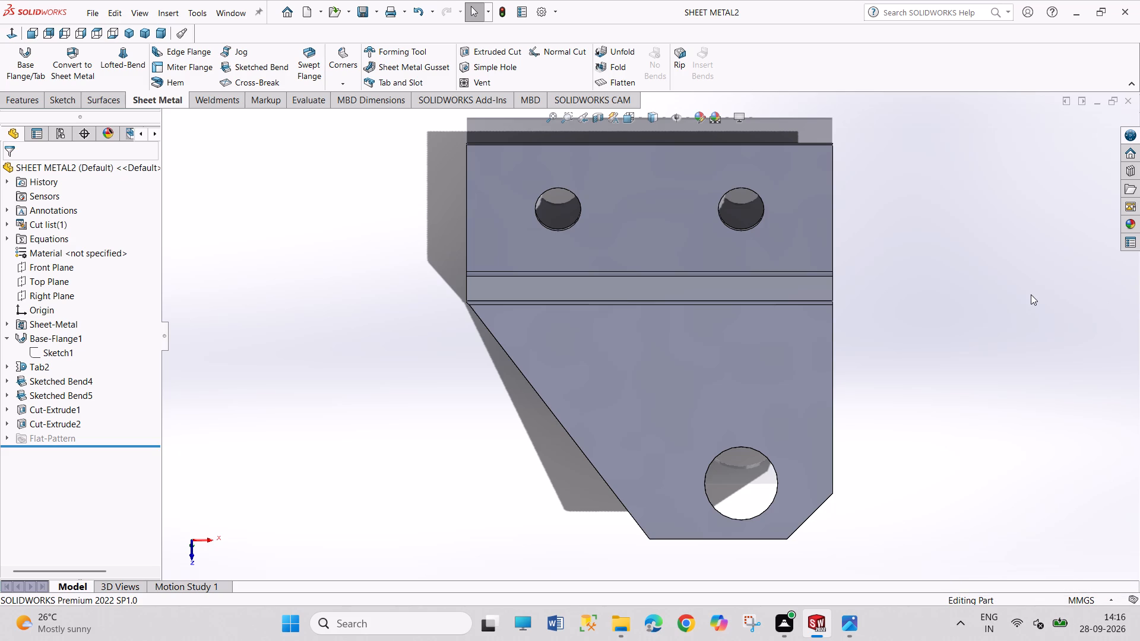
Create a new drawing document on an A4 (ANSI) Landscape sheet.
key(ctrl+n)
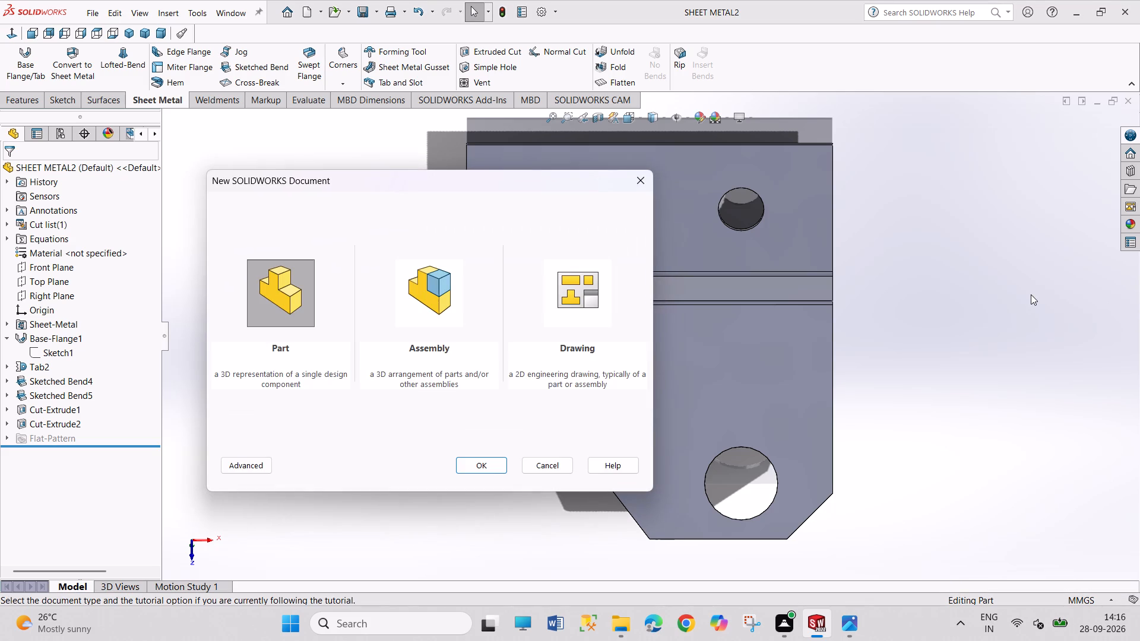
key(Right)
key(Right)
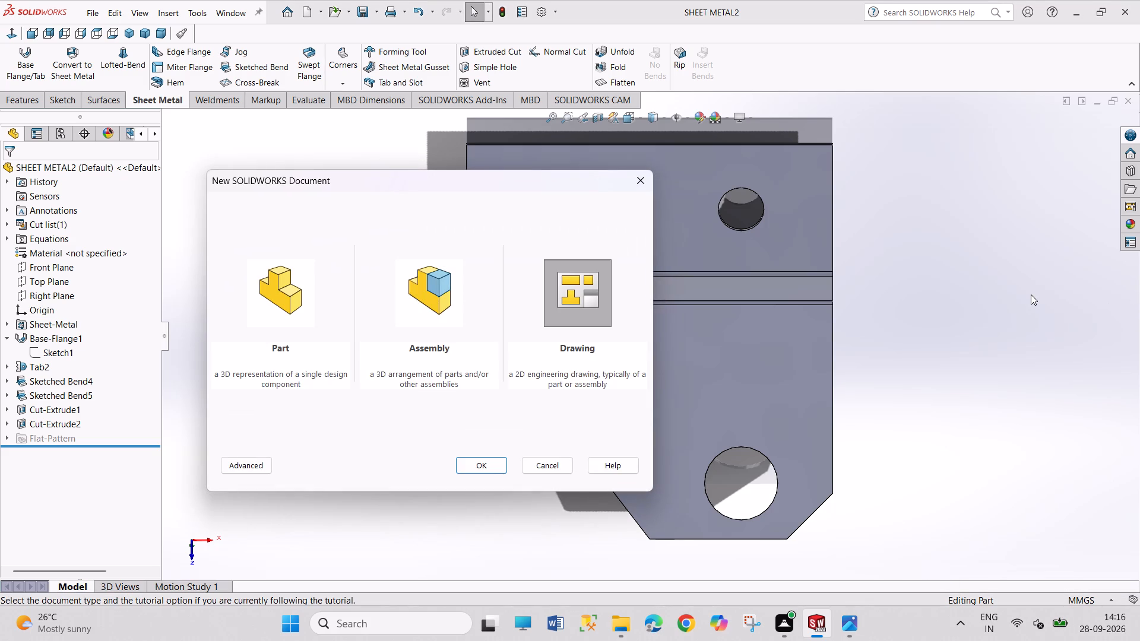
key(Return)
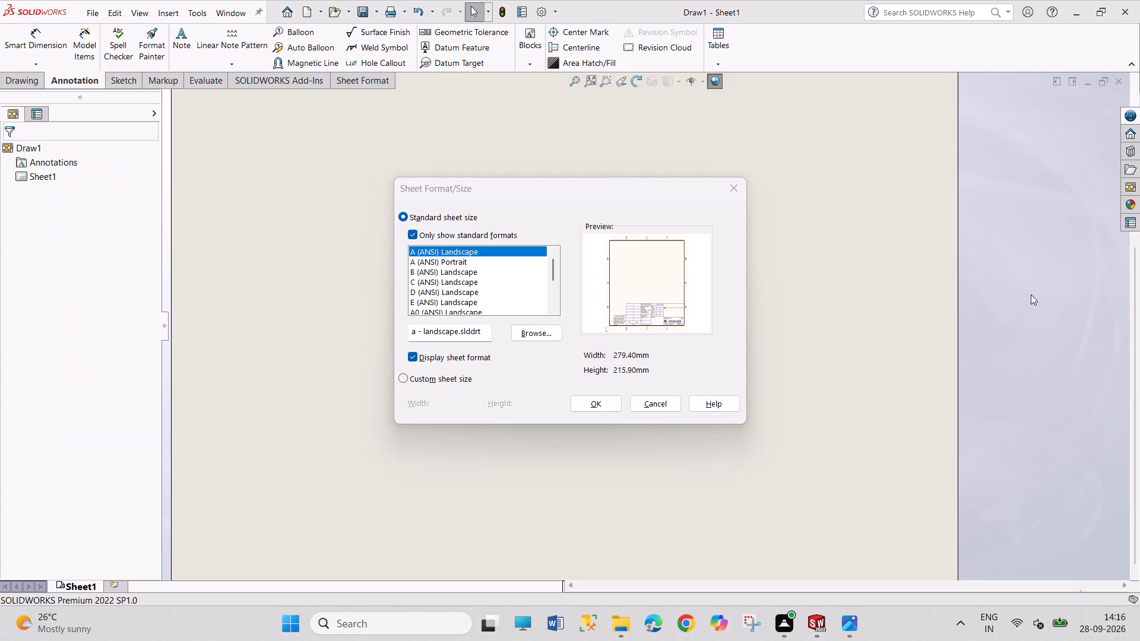
scroll(440, 272, down, 6)
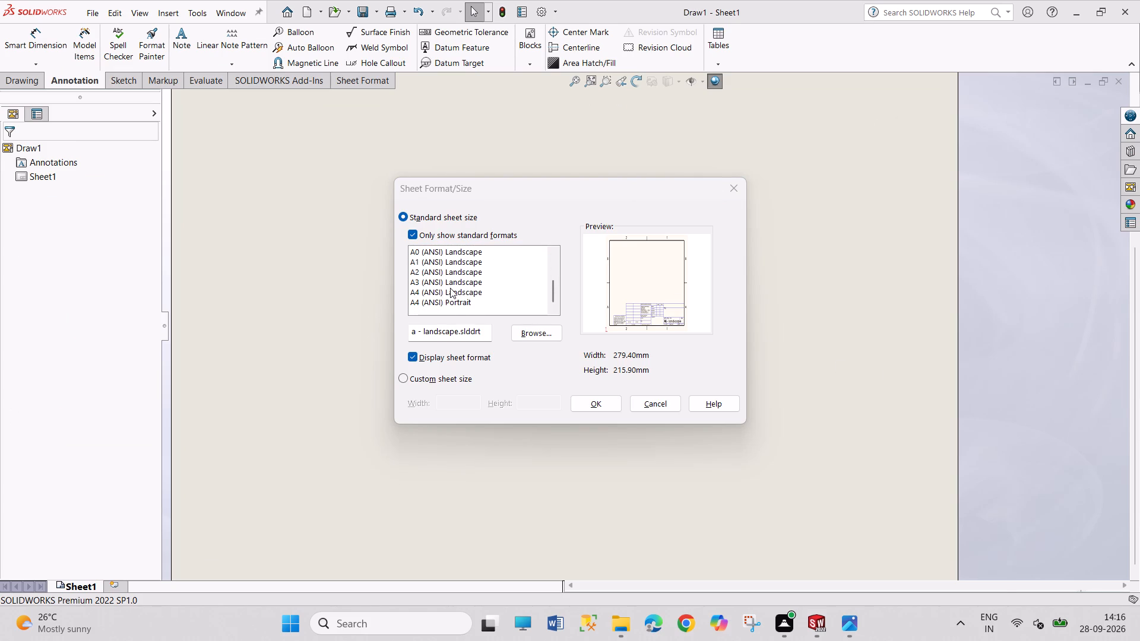
click(604, 402)
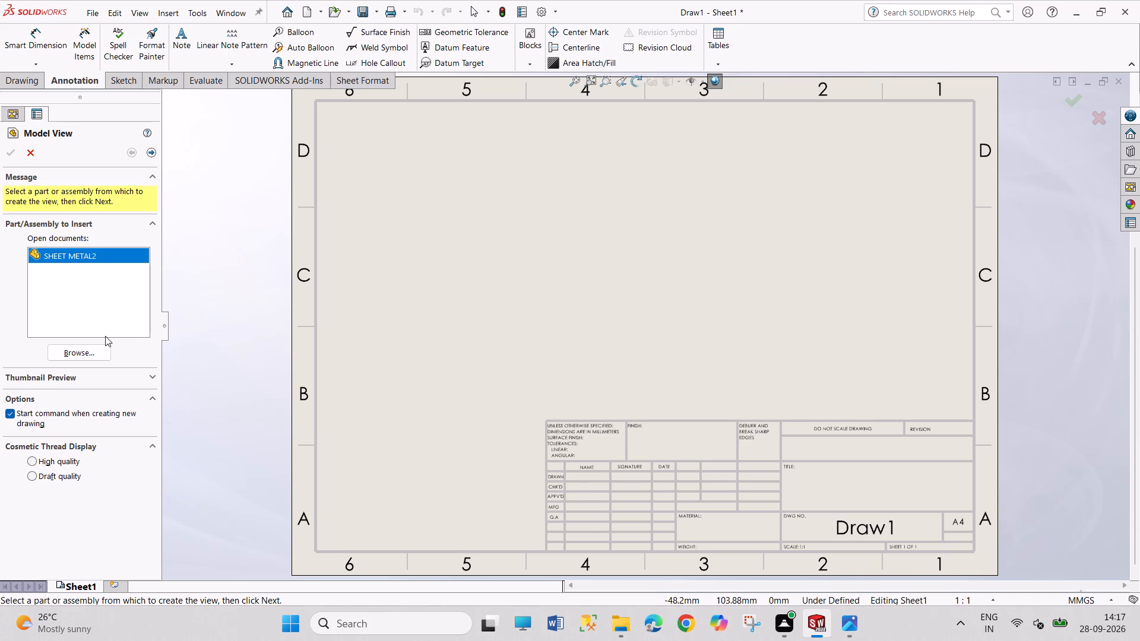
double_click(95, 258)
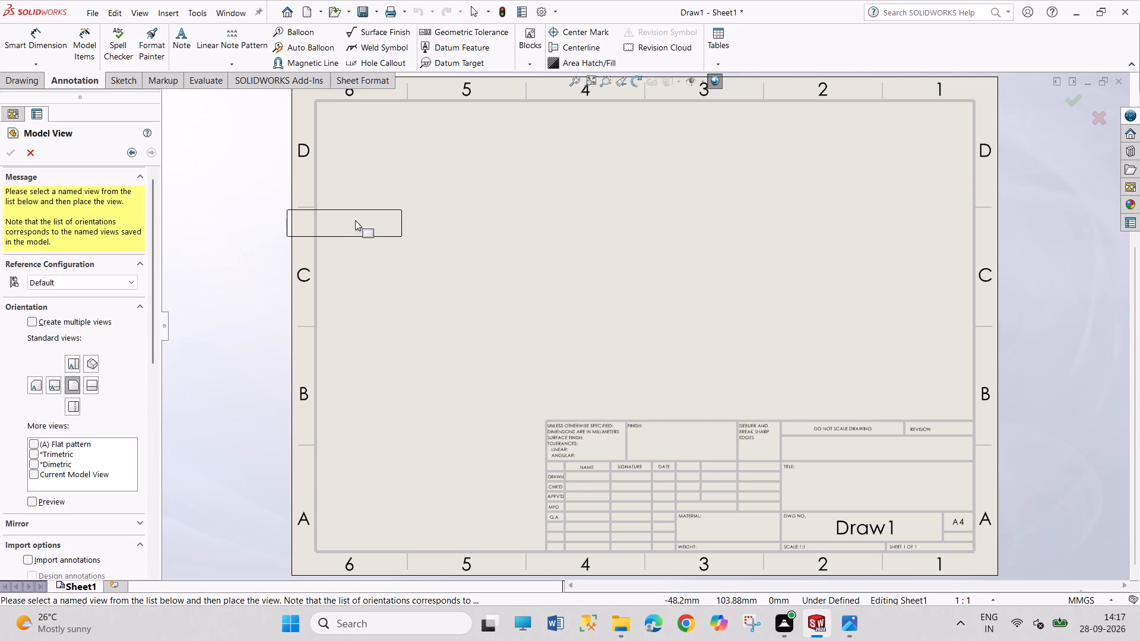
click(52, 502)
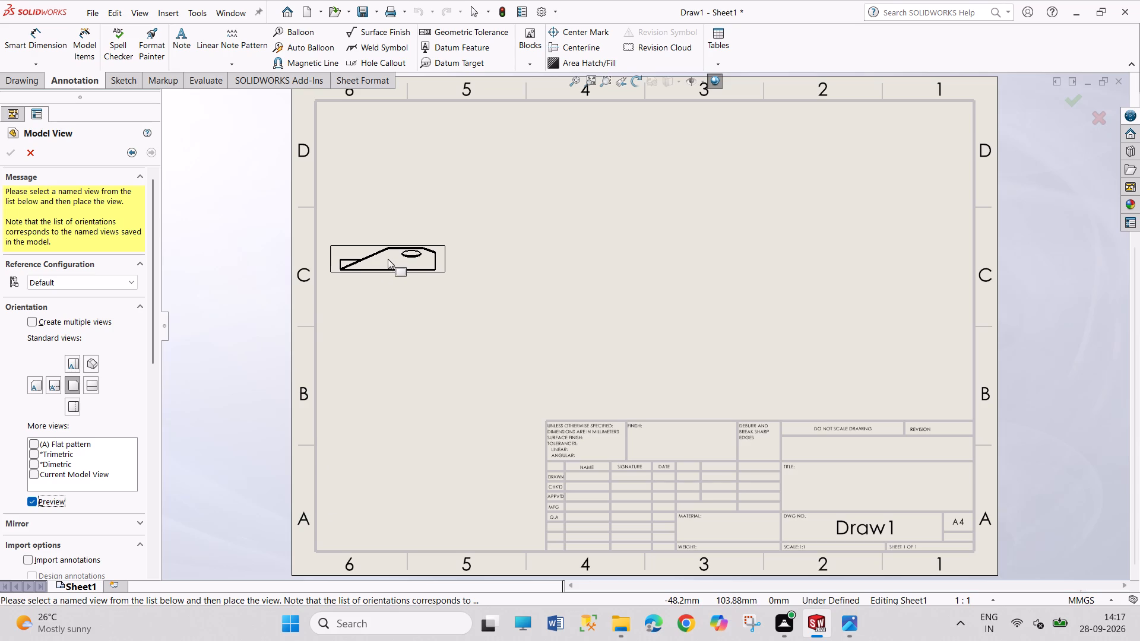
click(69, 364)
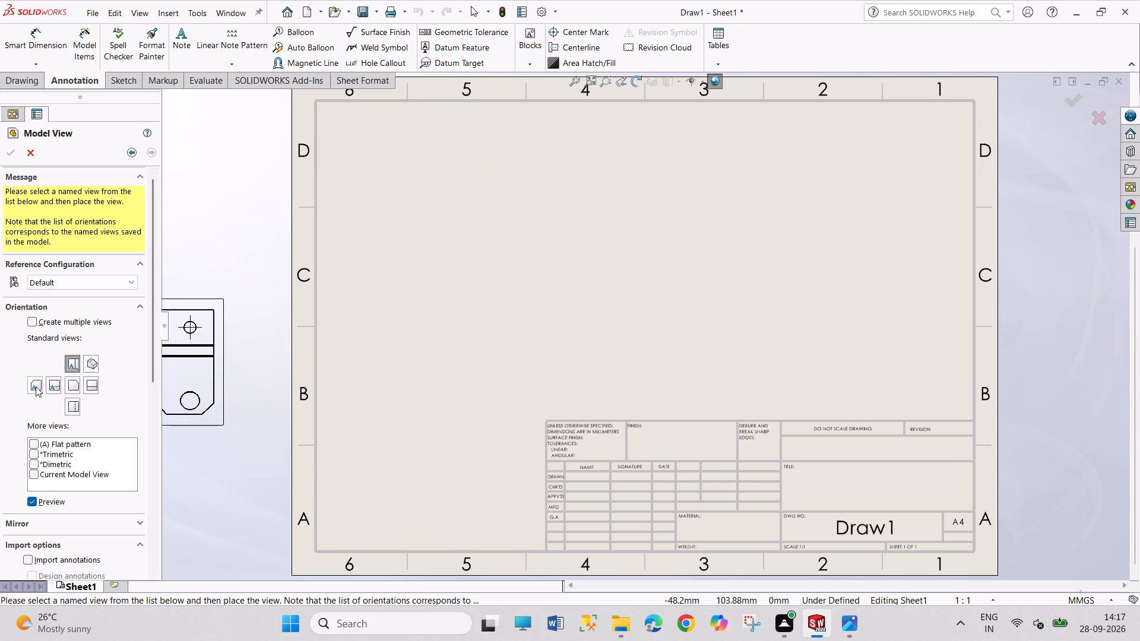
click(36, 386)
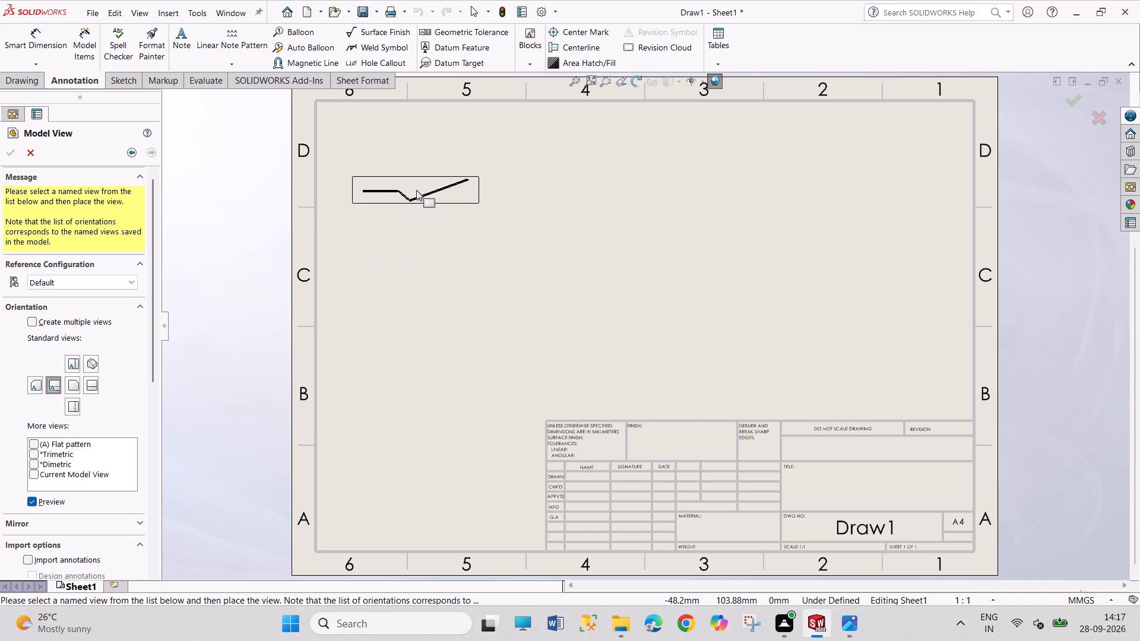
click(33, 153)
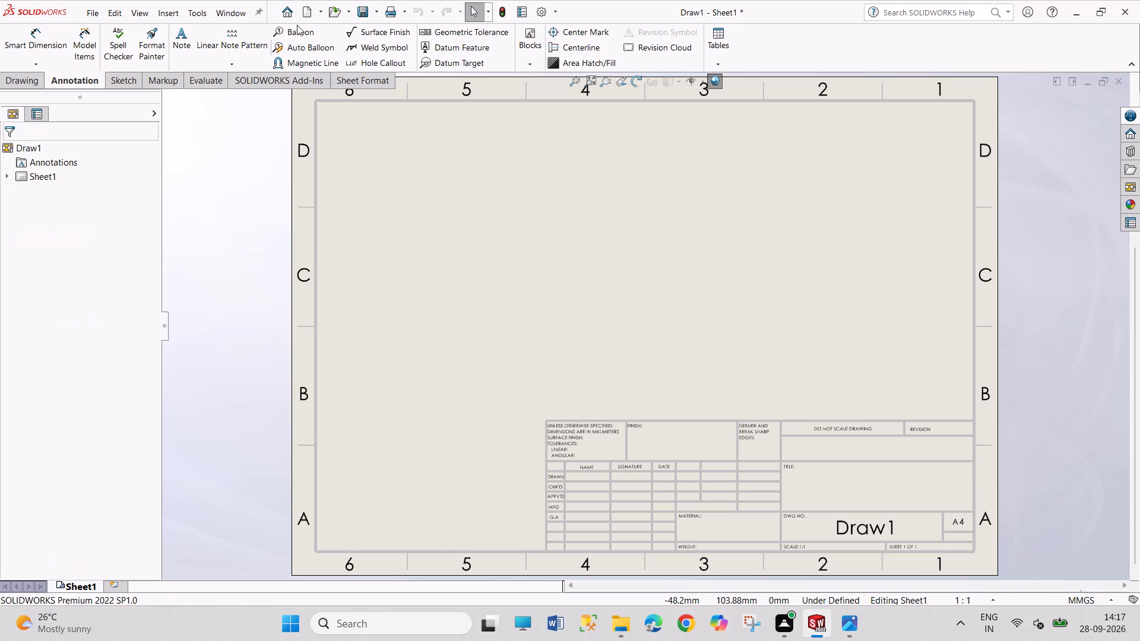
Switch back to the SHEET METAL2 part and show it in isometric view.
click(214, 9)
click(283, 128)
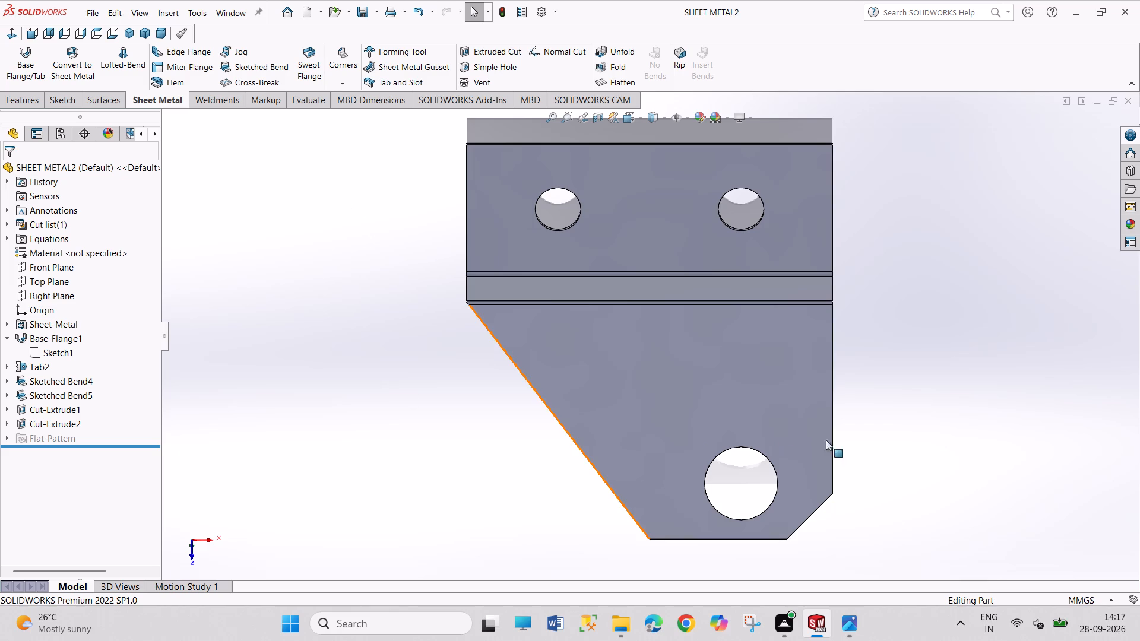
click(130, 36)
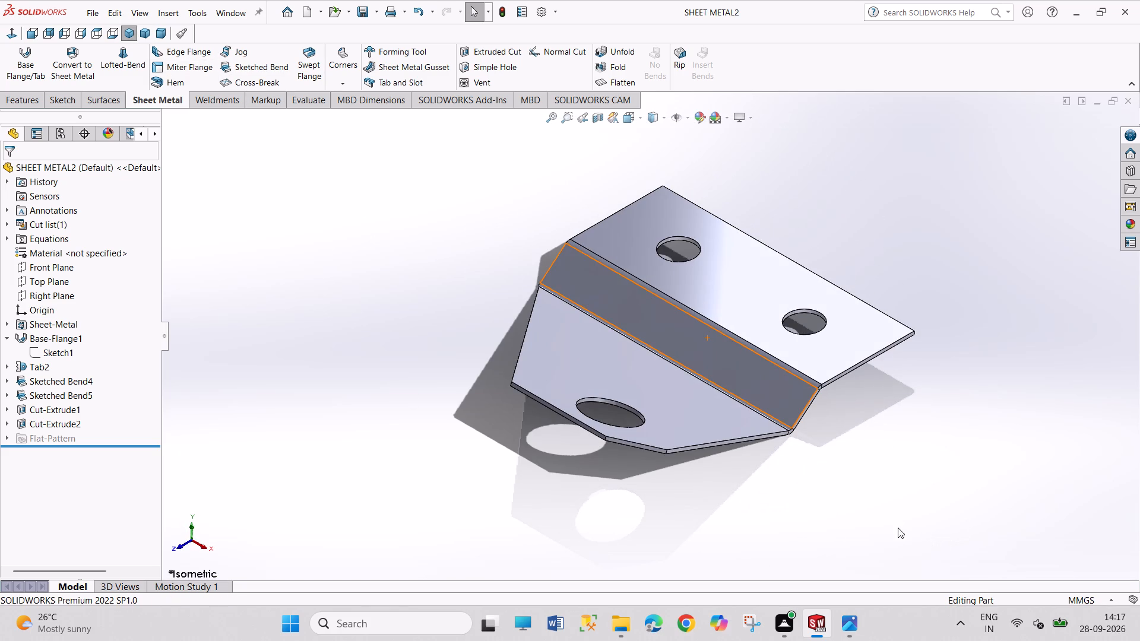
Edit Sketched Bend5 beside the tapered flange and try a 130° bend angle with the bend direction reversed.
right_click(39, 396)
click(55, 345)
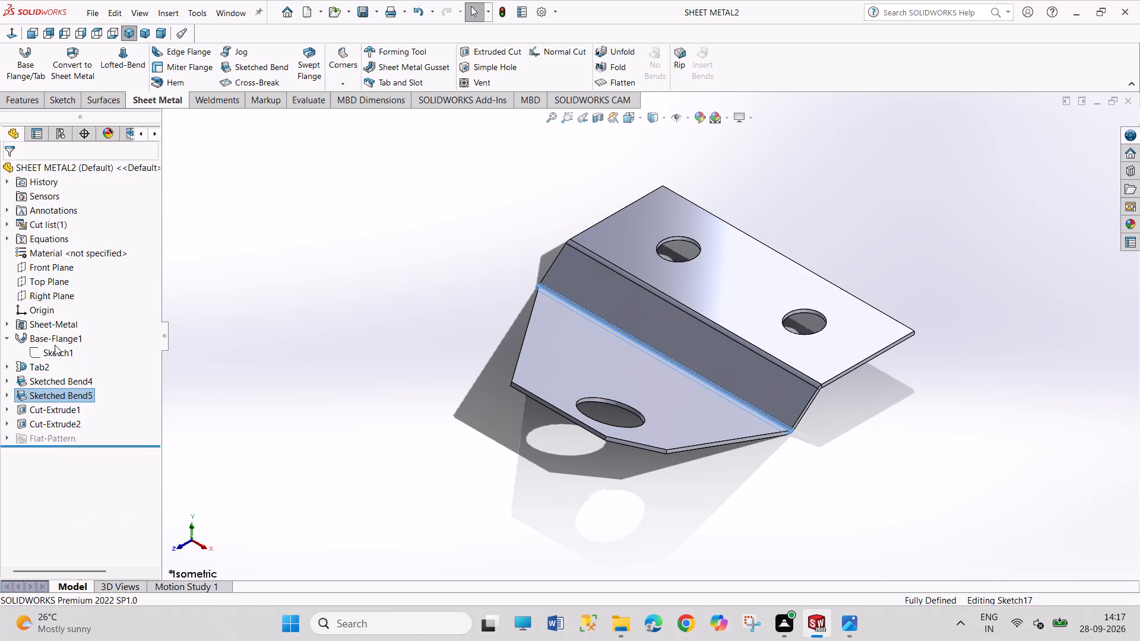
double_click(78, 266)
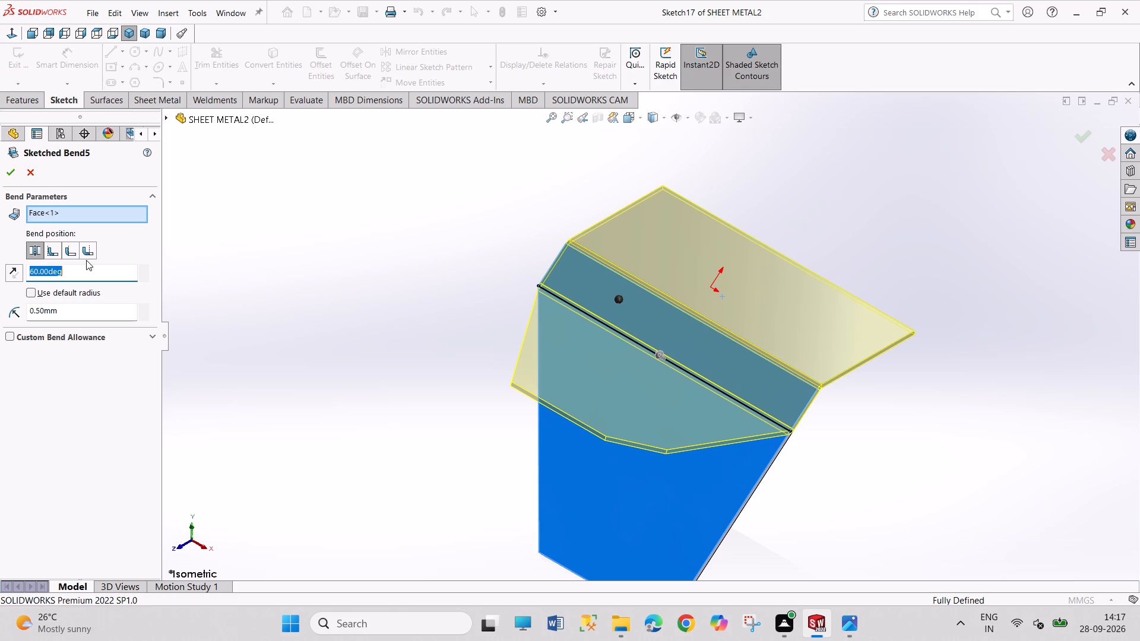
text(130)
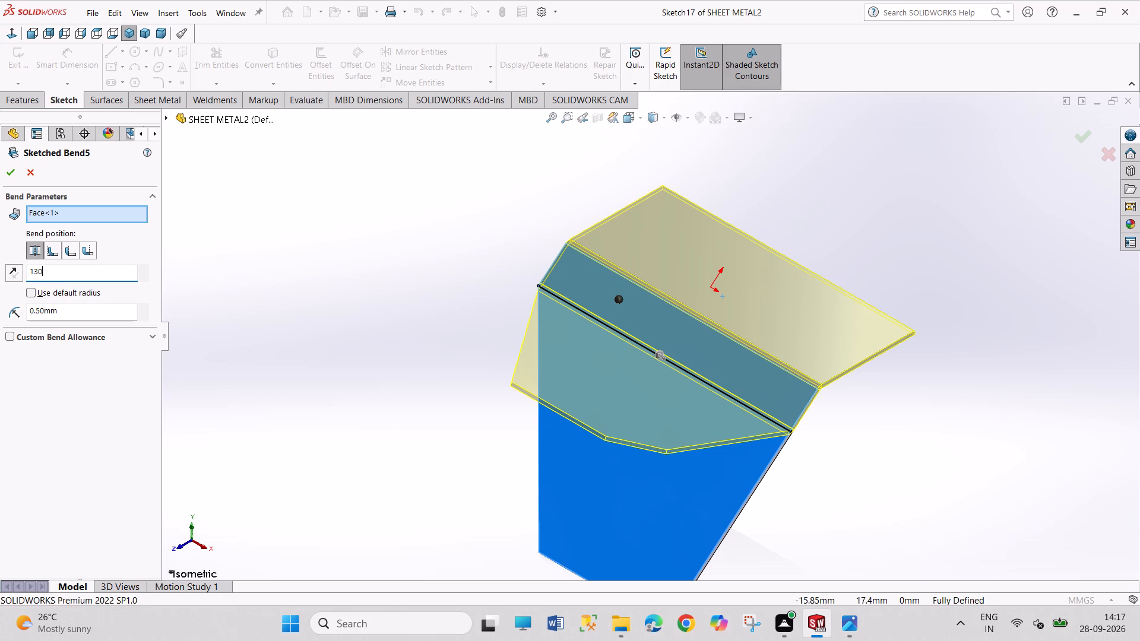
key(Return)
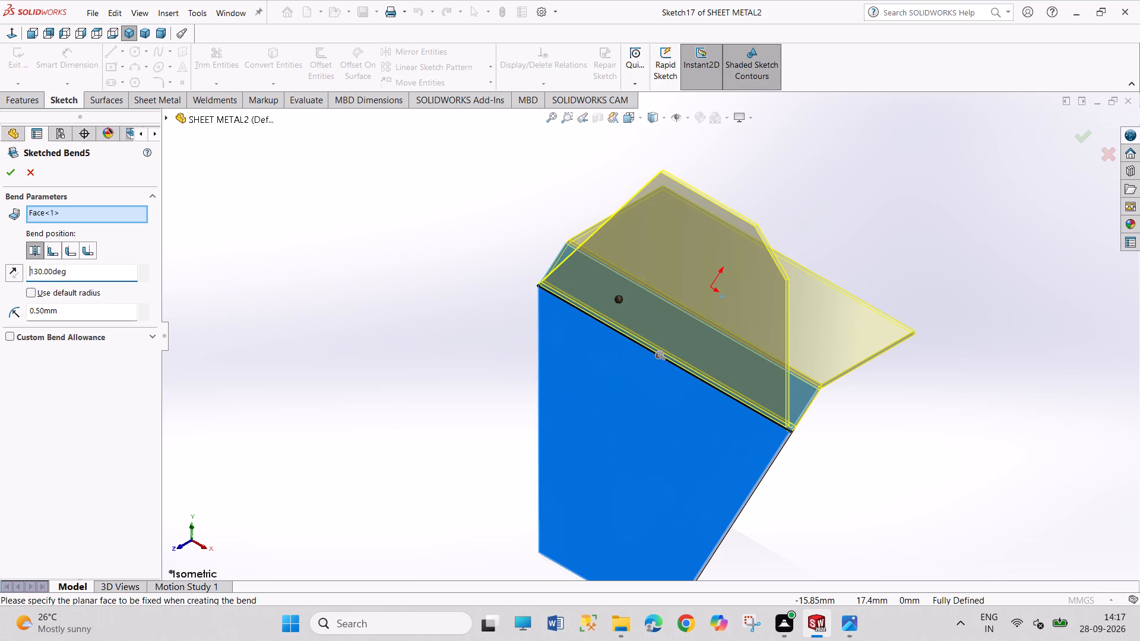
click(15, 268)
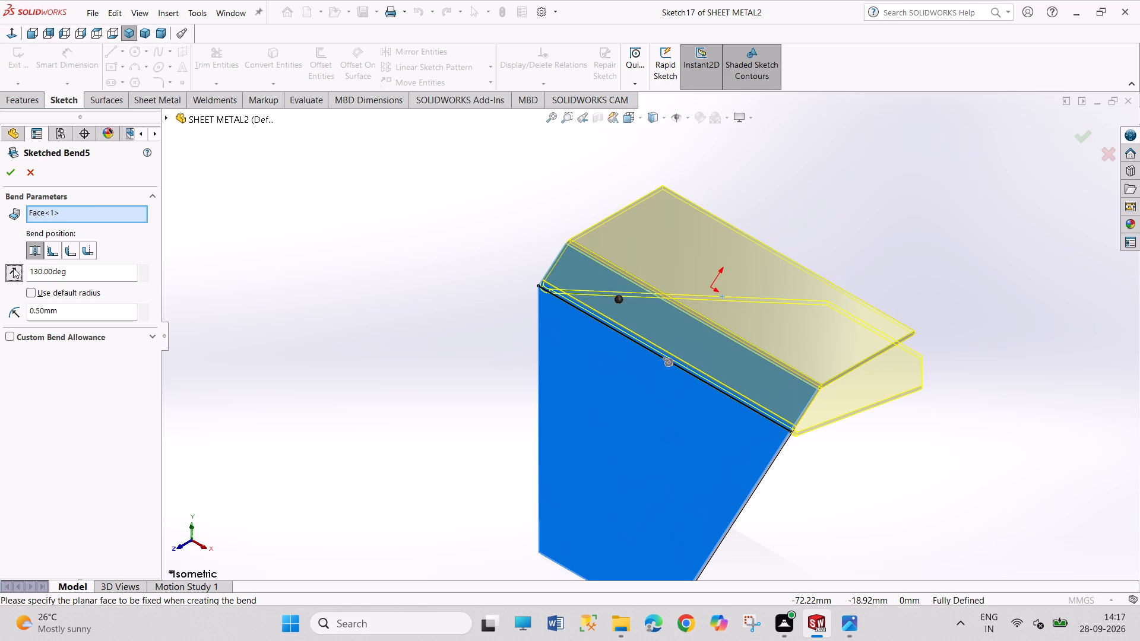
Set the angle of Sketched Bend5 to 40° and flip its direction back toward the original side.
triple_click(75, 275)
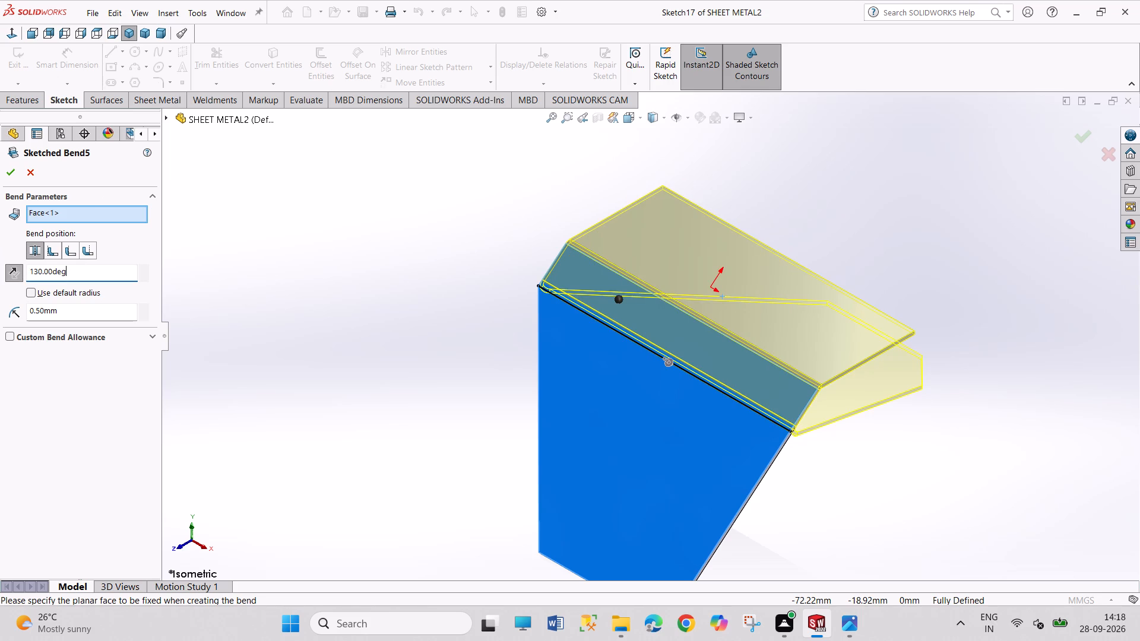
click(75, 275)
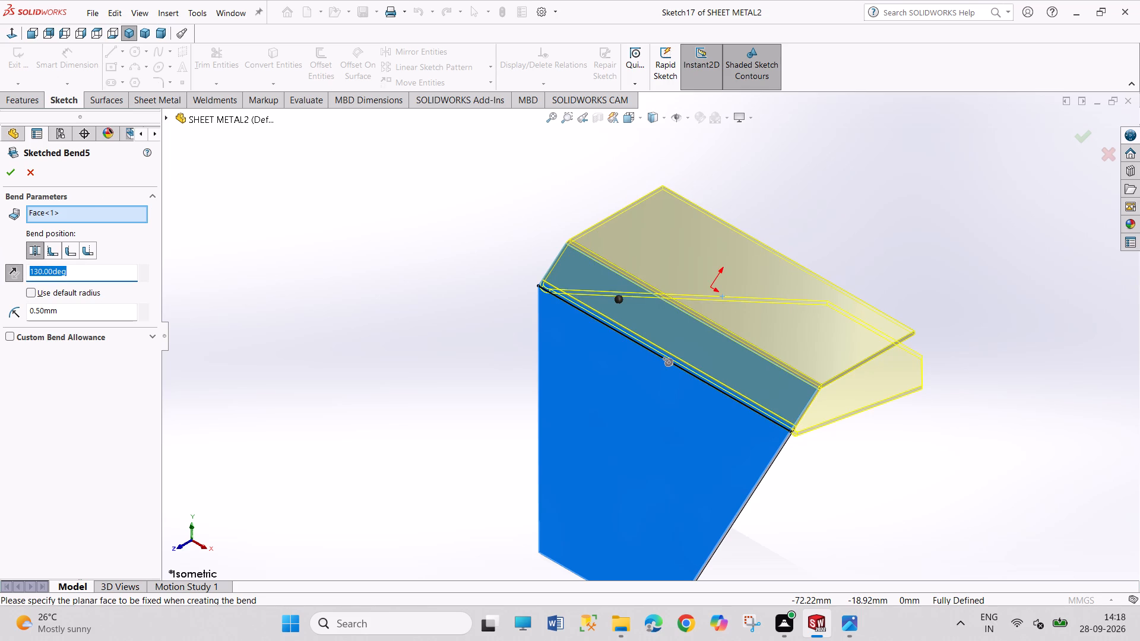
text(40)
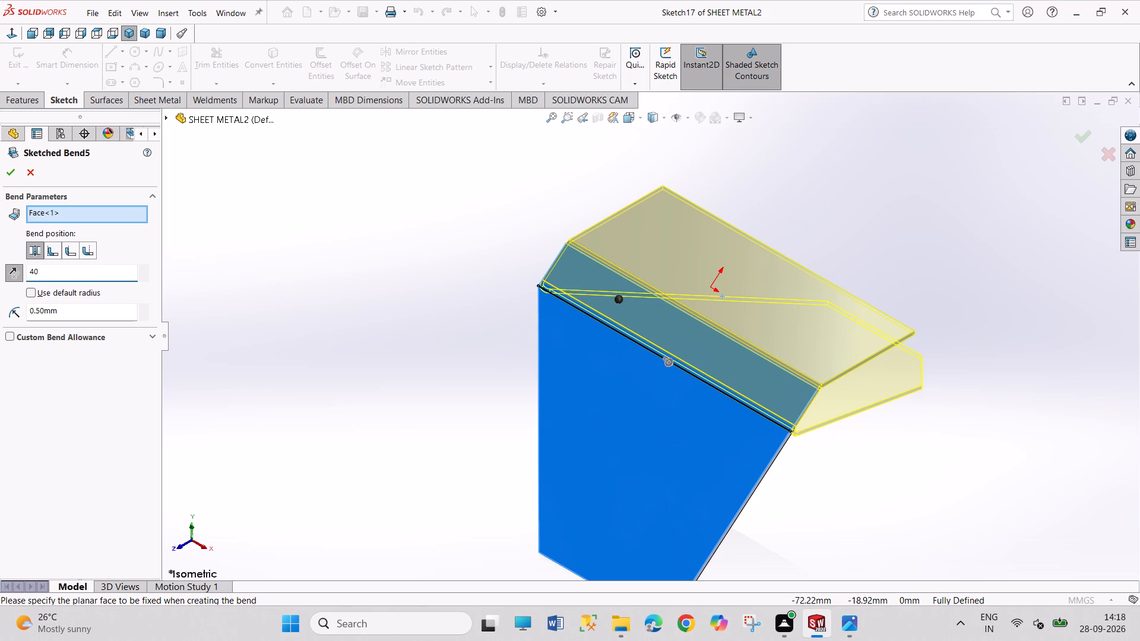
key(Return)
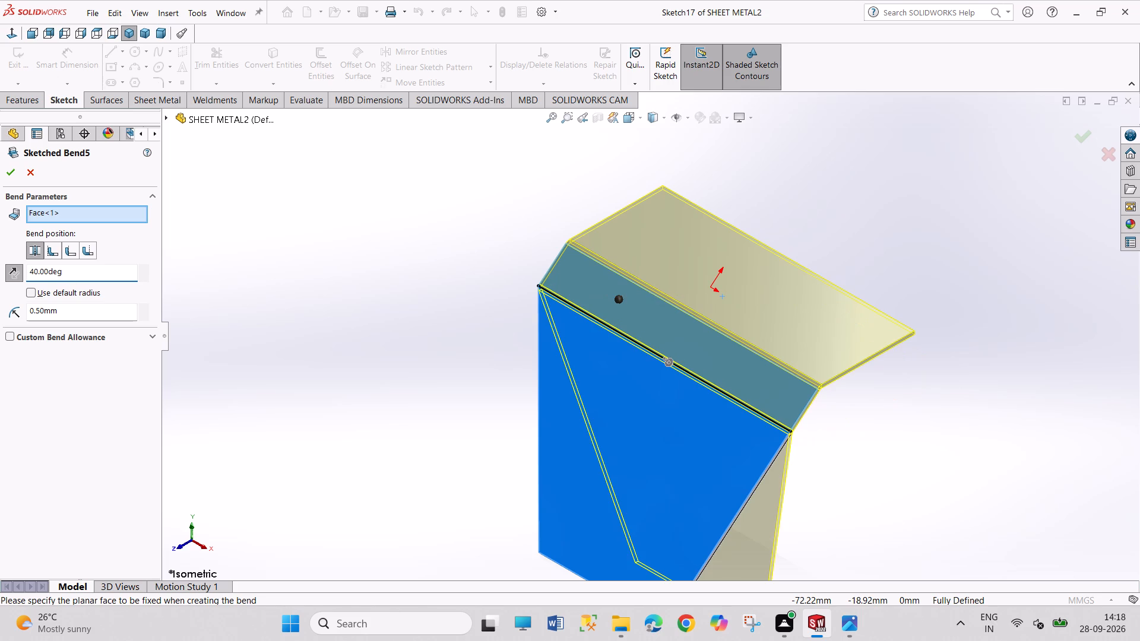
click(17, 276)
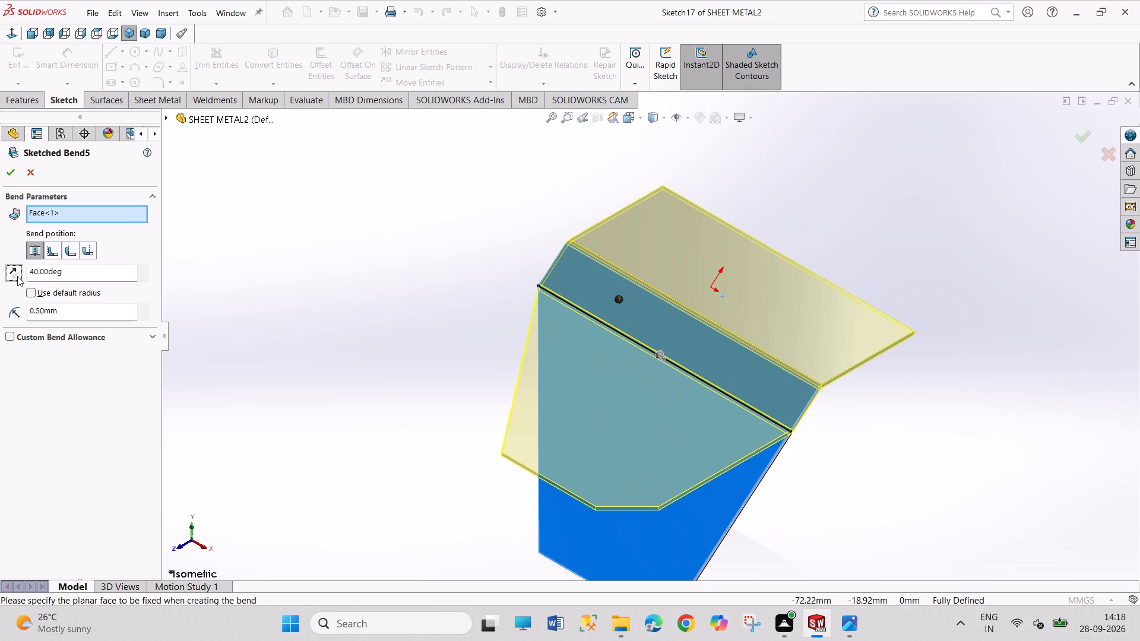
click(16, 170)
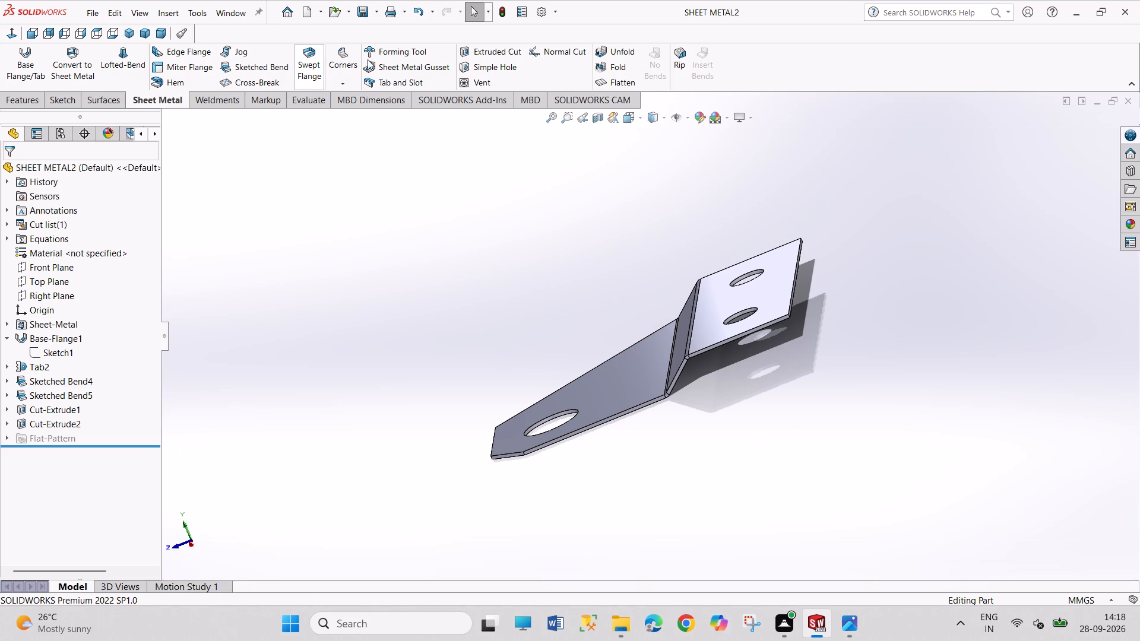
Switch to the Draw1 drawing and place a bottom view of SHEET METAL2 around zone C5 of the sheet.
click(238, 11)
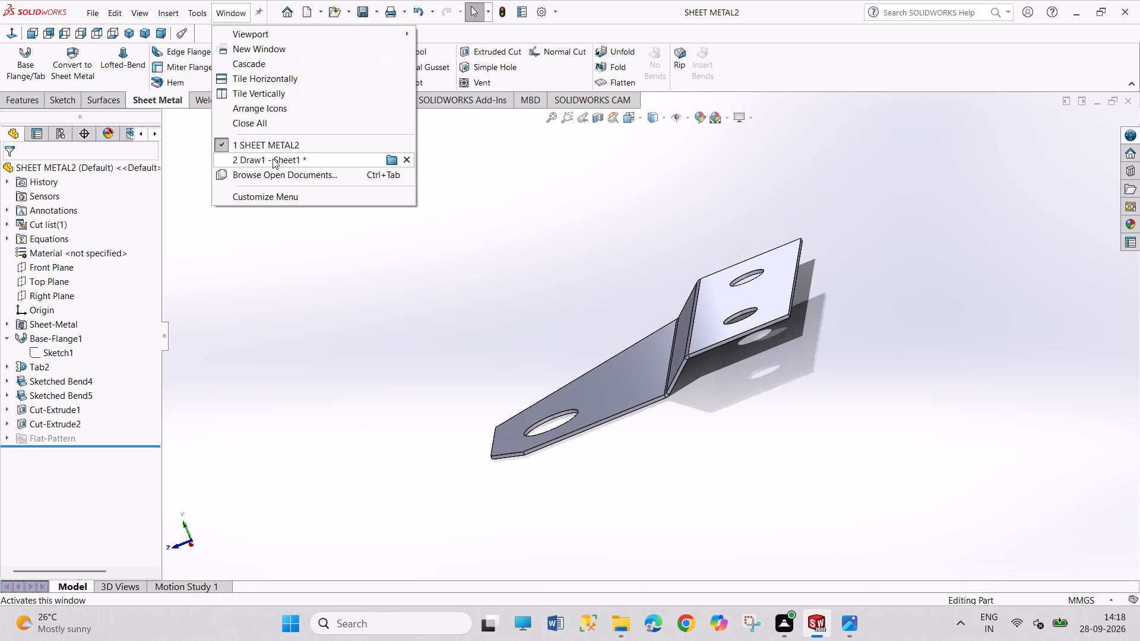
click(273, 159)
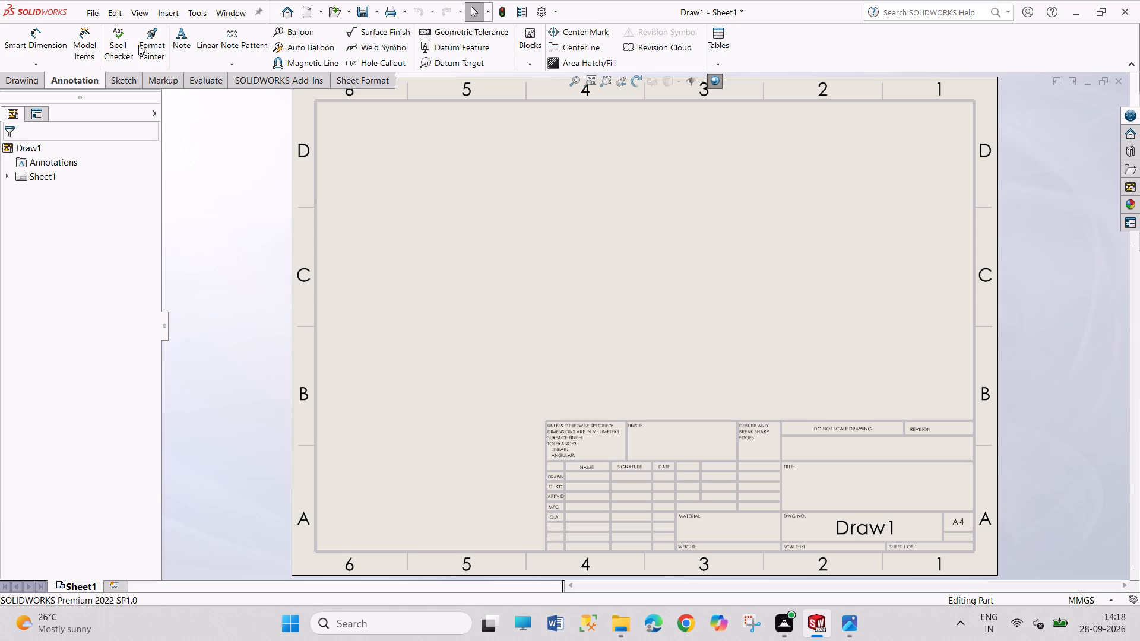
click(30, 85)
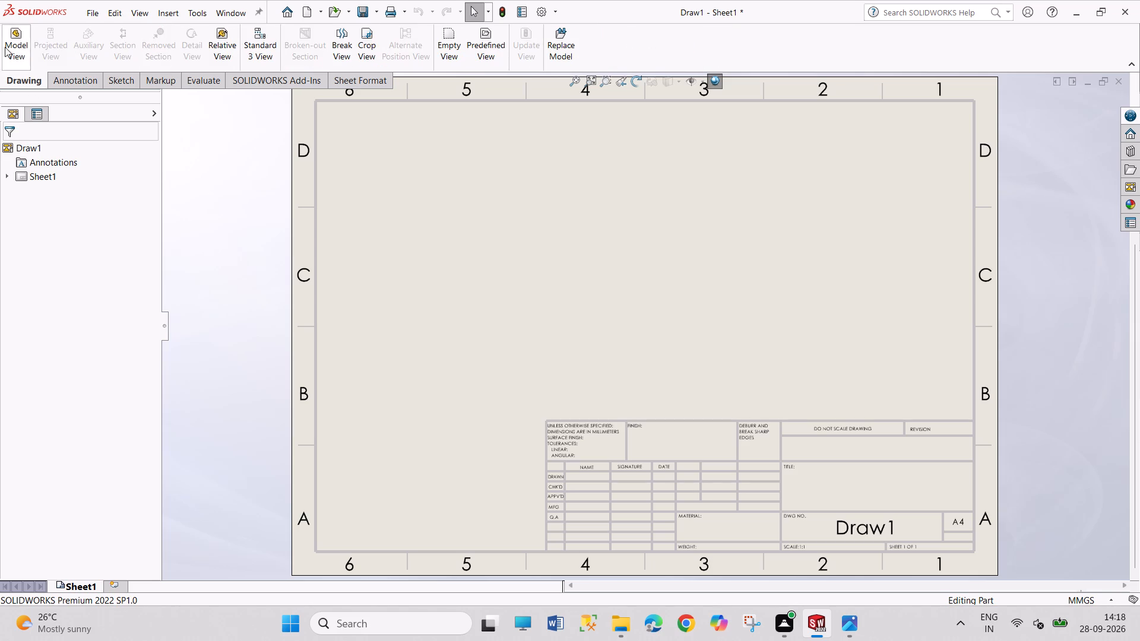
click(1, 52)
click(10, 50)
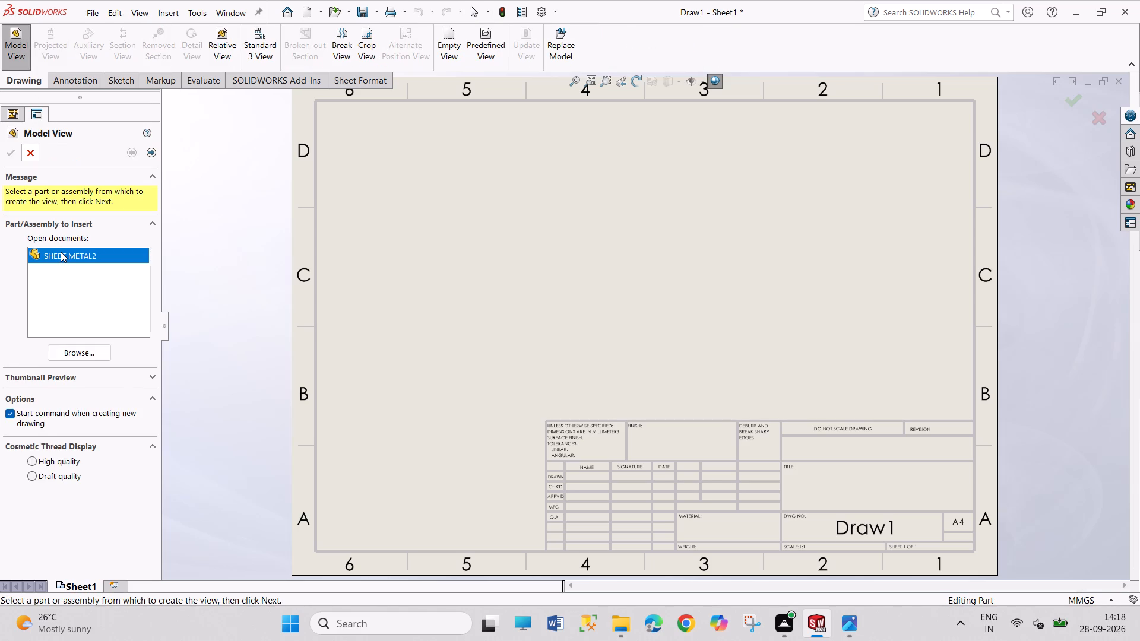
double_click(61, 252)
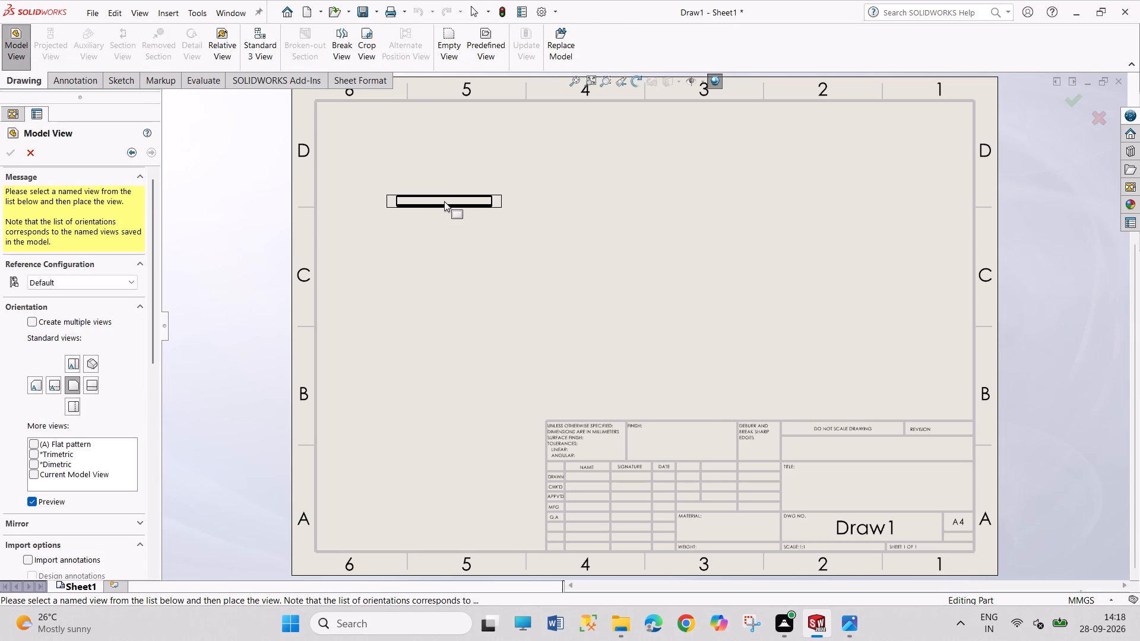
drag(68, 366, 75, 360)
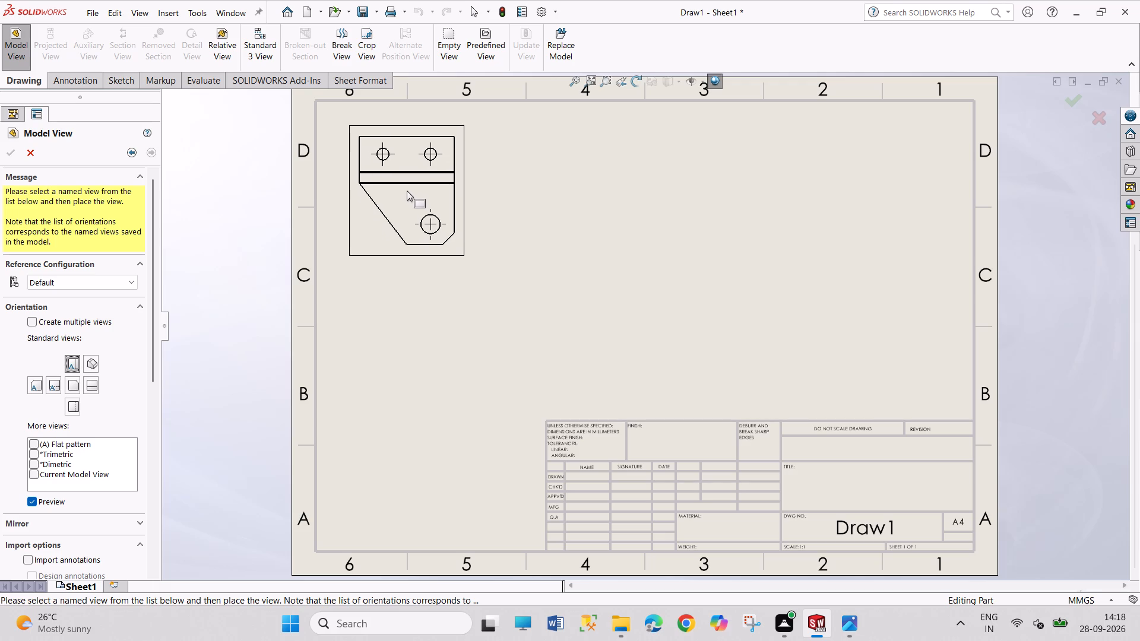
click(73, 385)
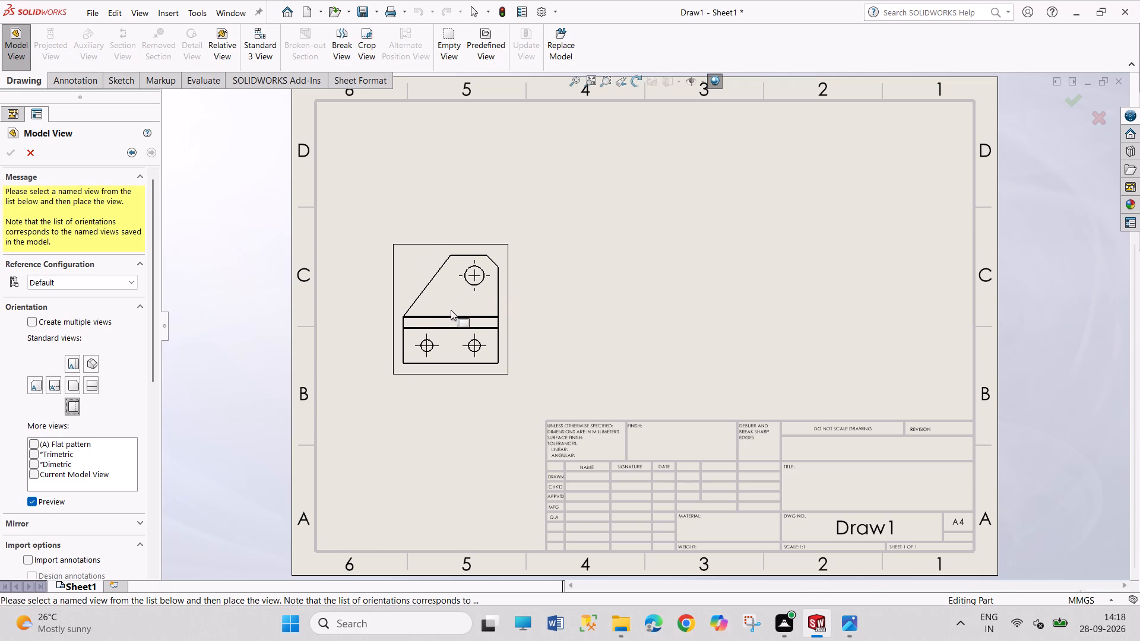
click(451, 310)
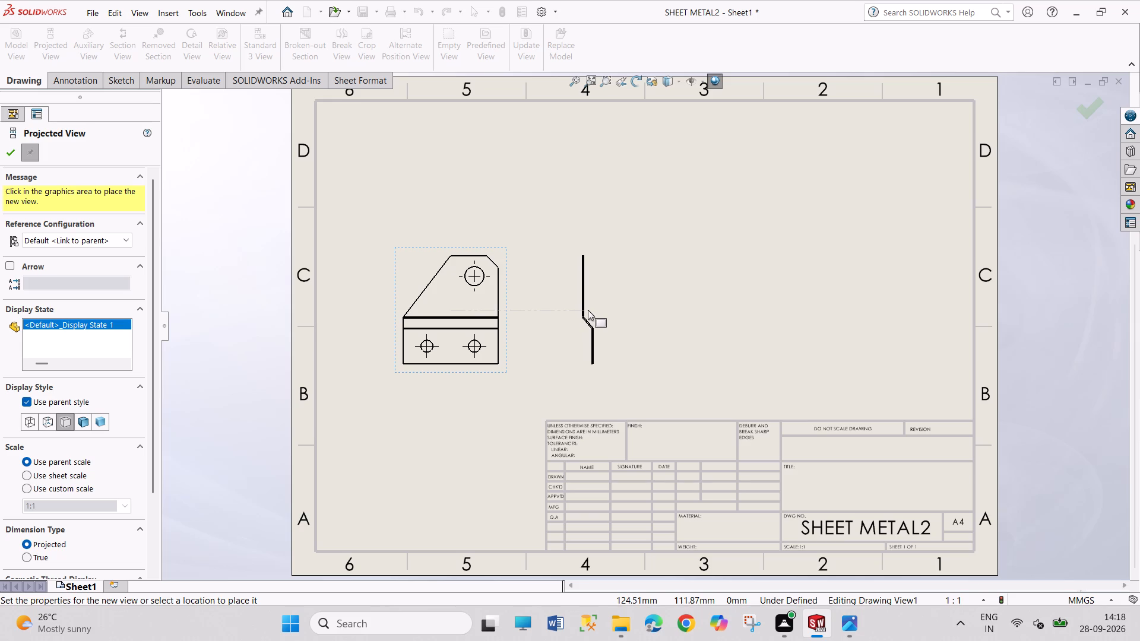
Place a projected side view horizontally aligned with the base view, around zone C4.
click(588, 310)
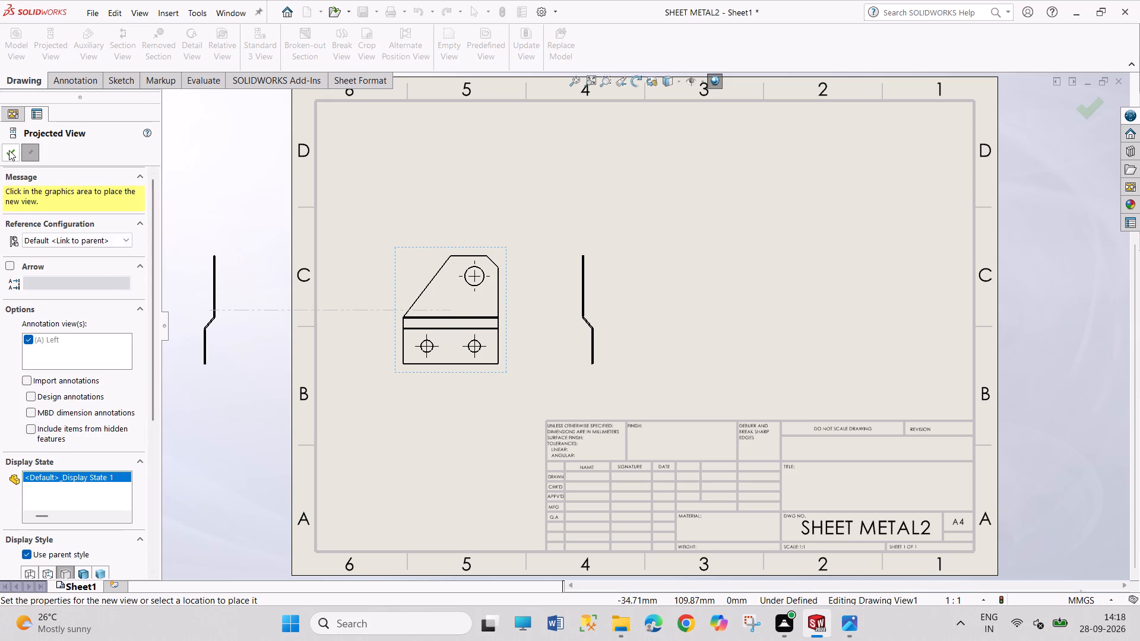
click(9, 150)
Change the base view's orientation to the (A) Flat pattern view.
click(473, 372)
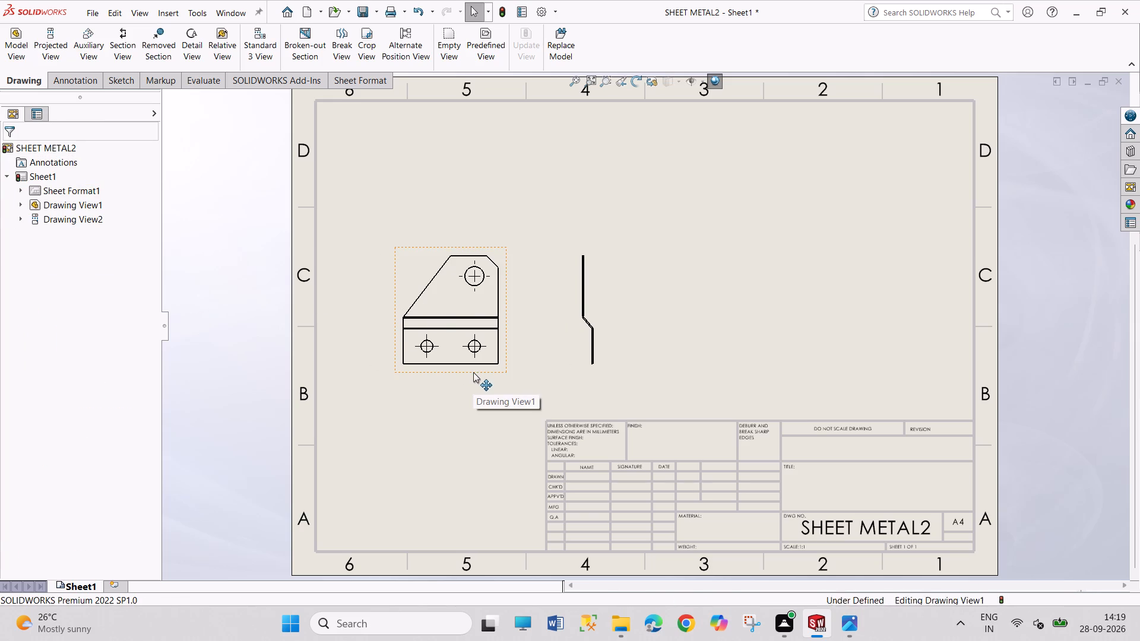
drag(153, 374, 166, 468)
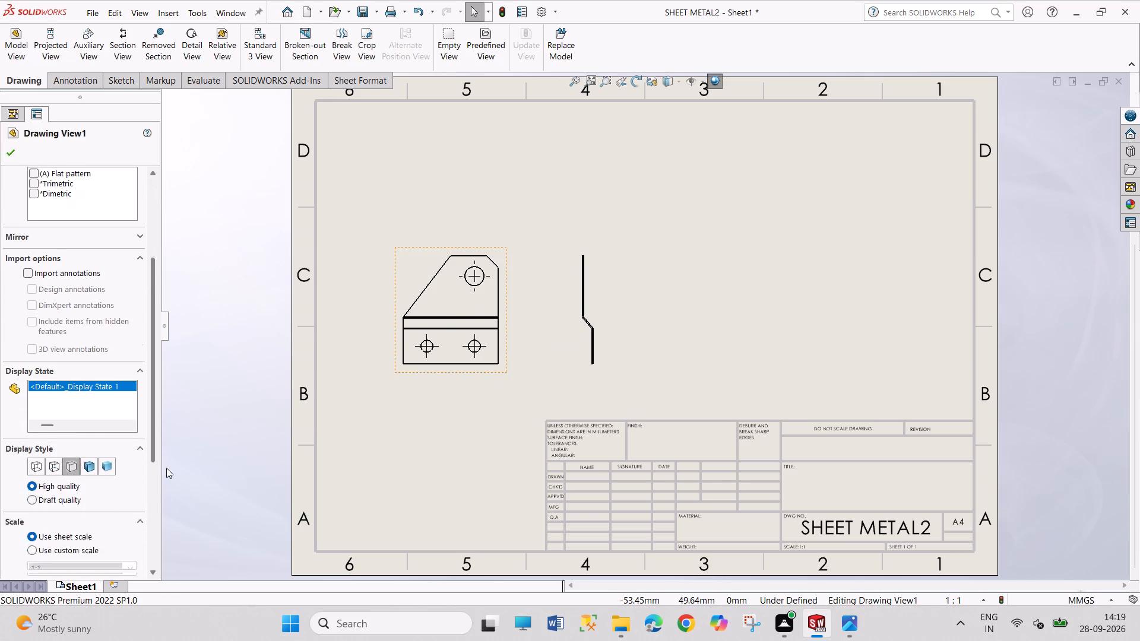
drag(166, 468, 189, 365)
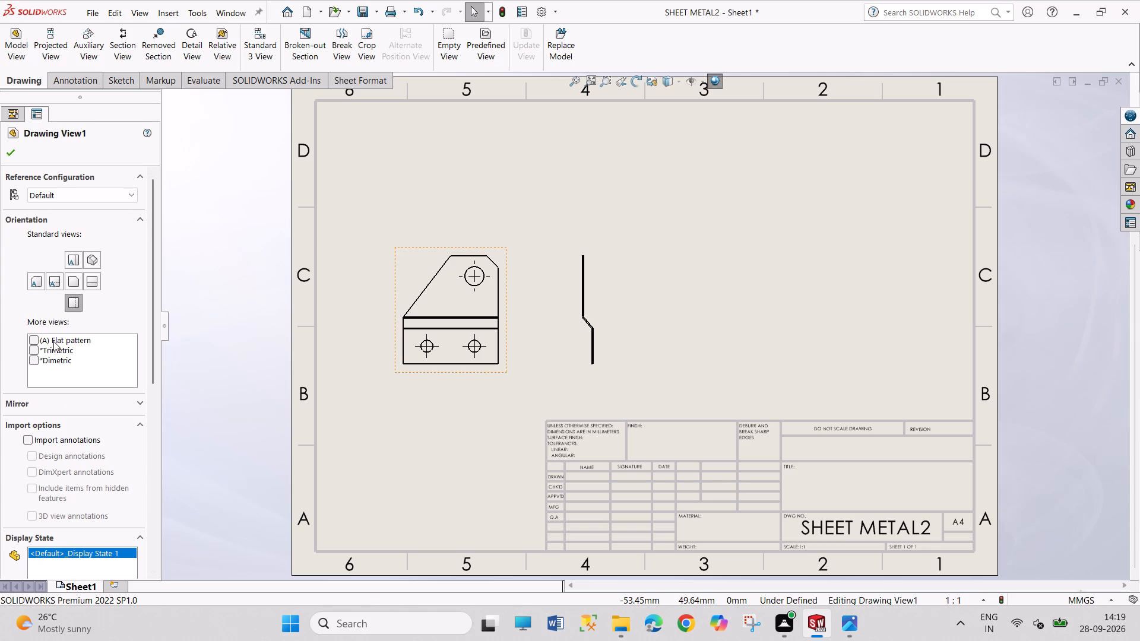
click(32, 341)
click(600, 333)
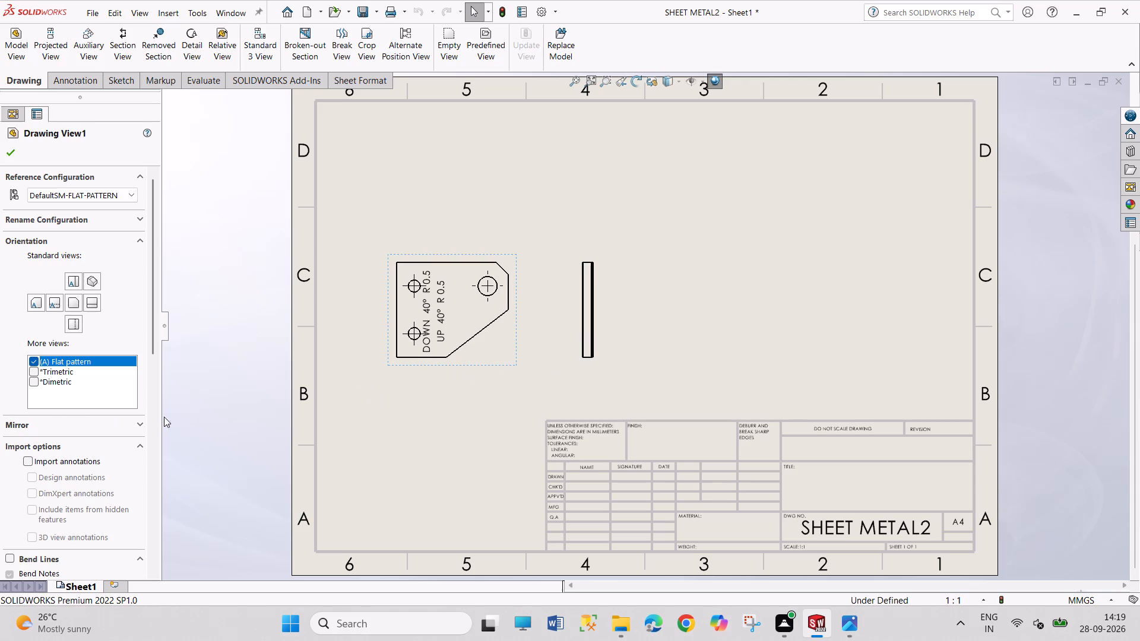
drag(146, 342, 156, 400)
drag(152, 352, 157, 369)
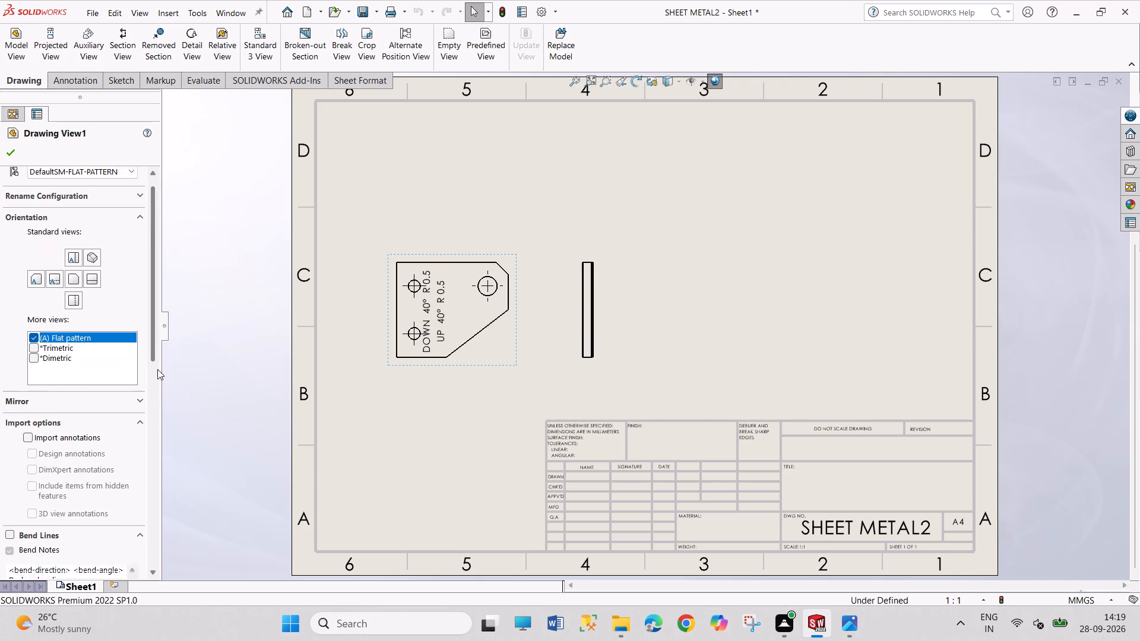
drag(157, 369, 197, 559)
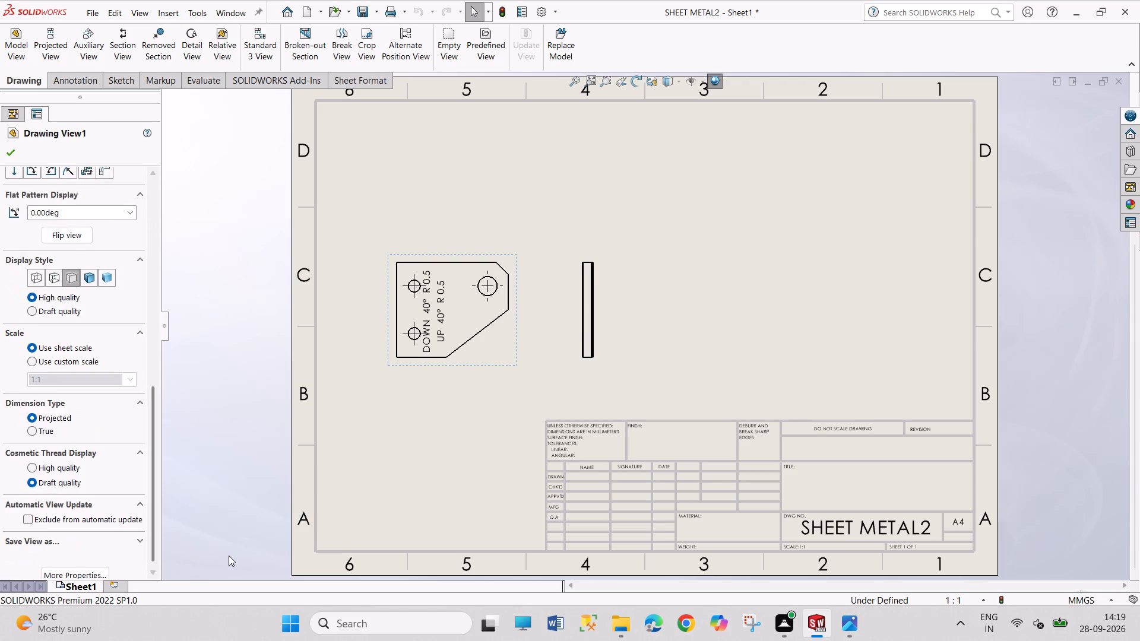
click(582, 367)
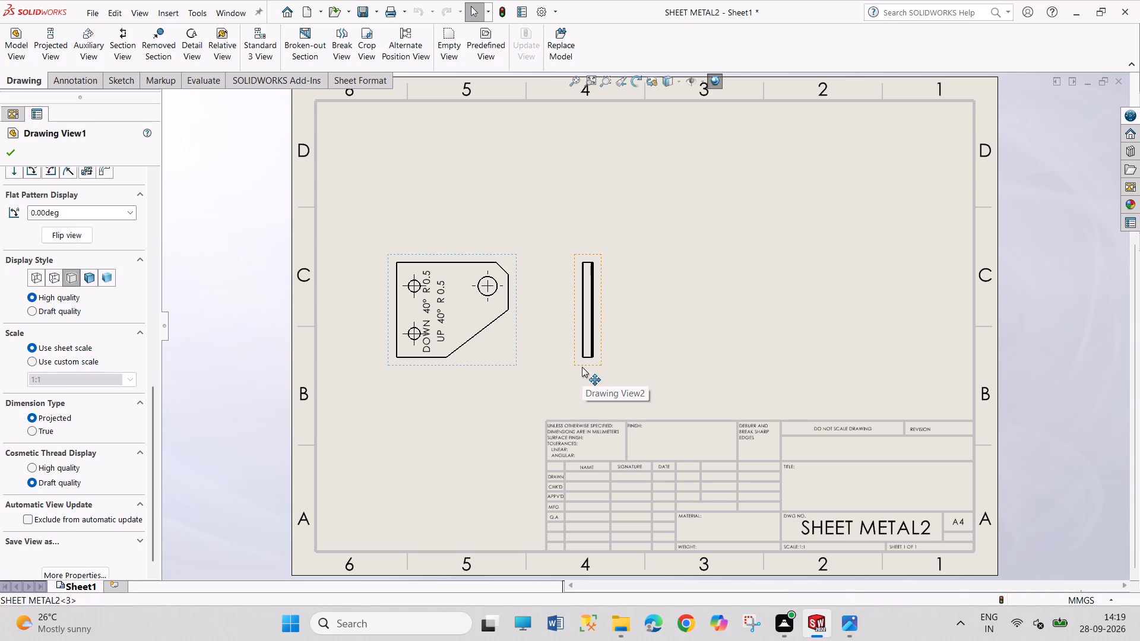
click(15, 157)
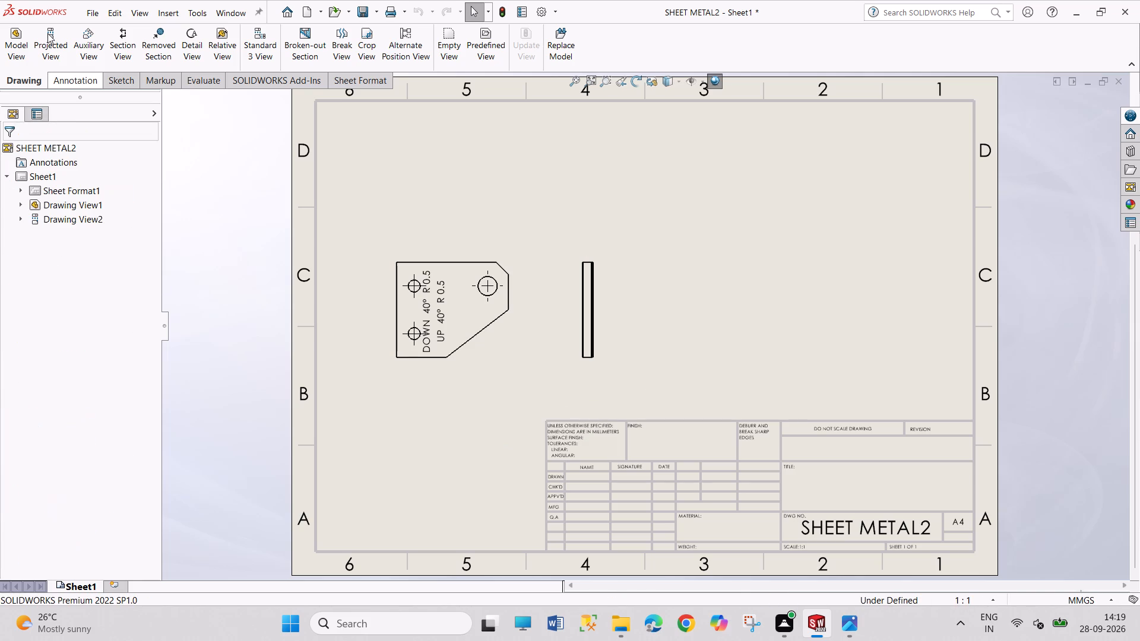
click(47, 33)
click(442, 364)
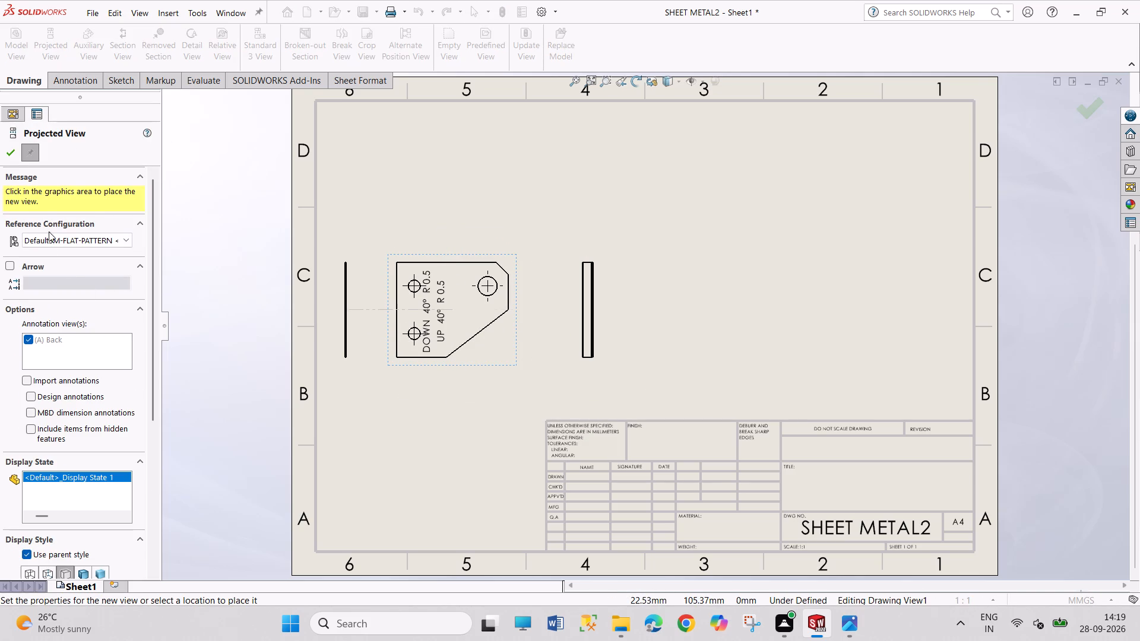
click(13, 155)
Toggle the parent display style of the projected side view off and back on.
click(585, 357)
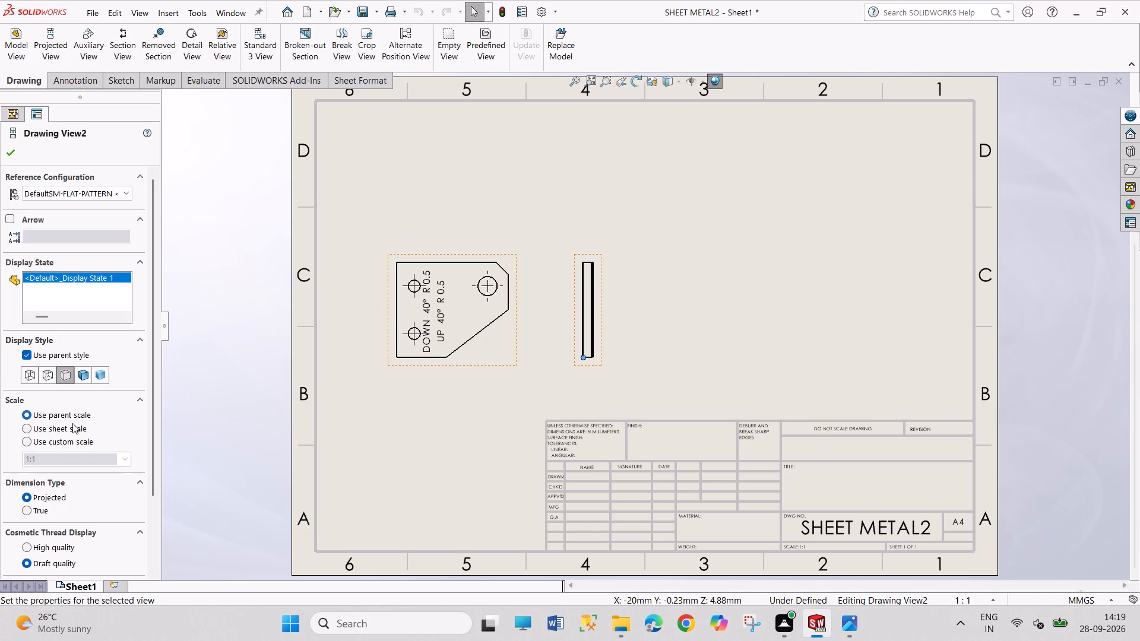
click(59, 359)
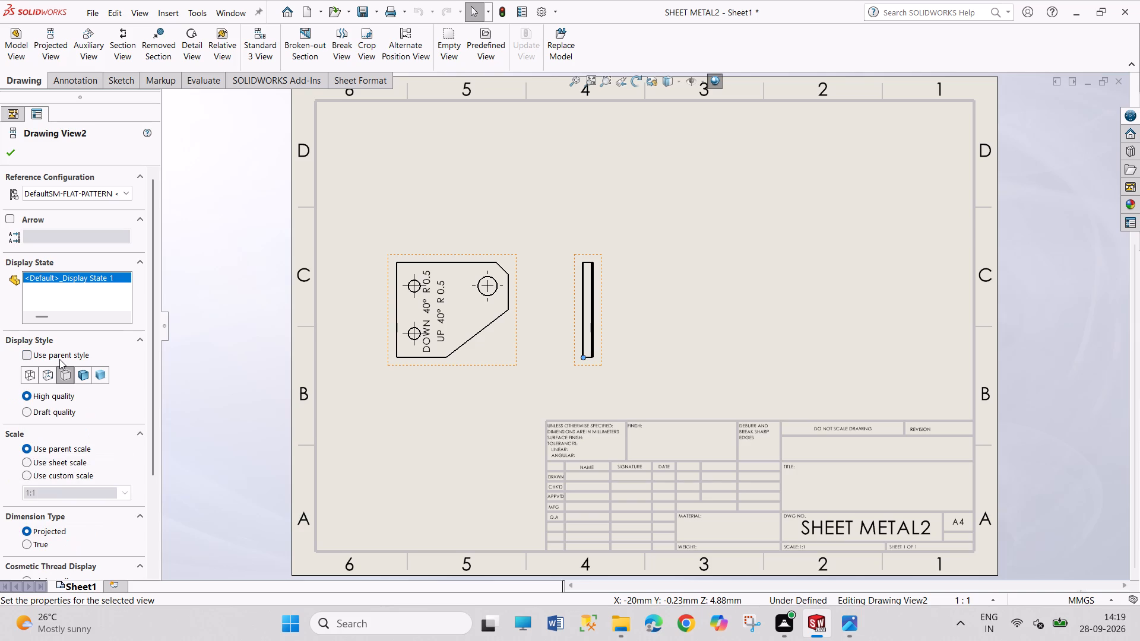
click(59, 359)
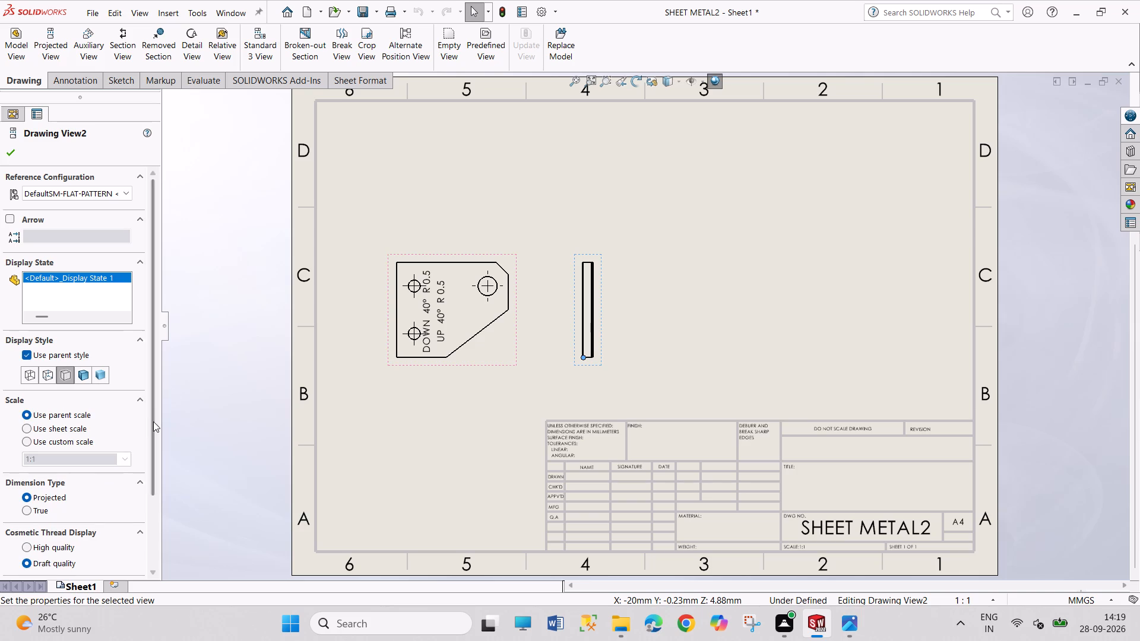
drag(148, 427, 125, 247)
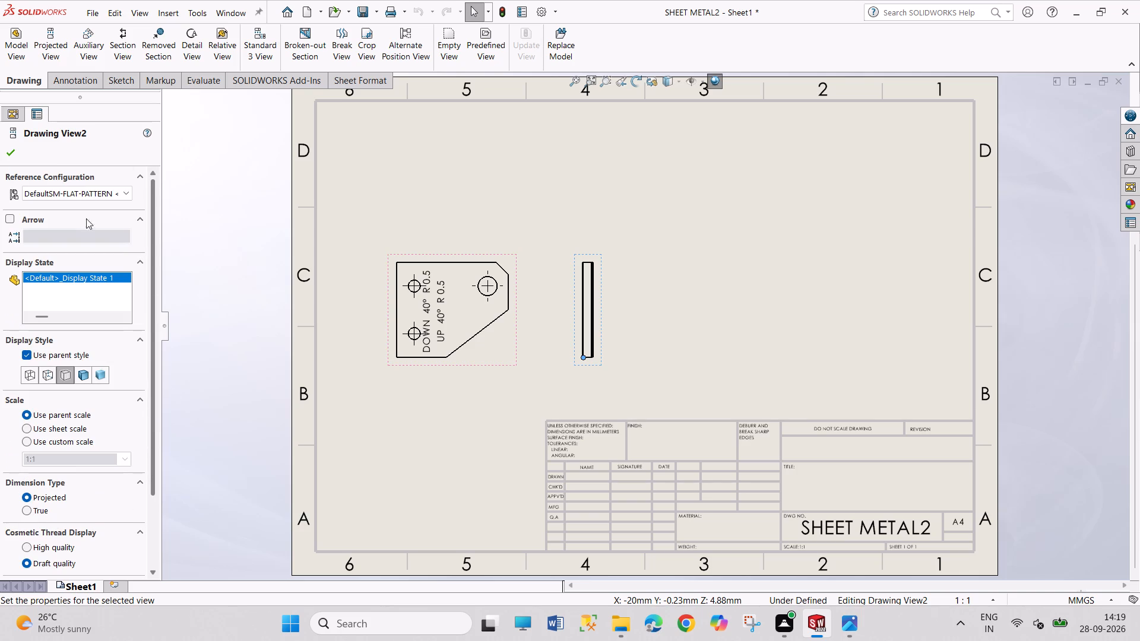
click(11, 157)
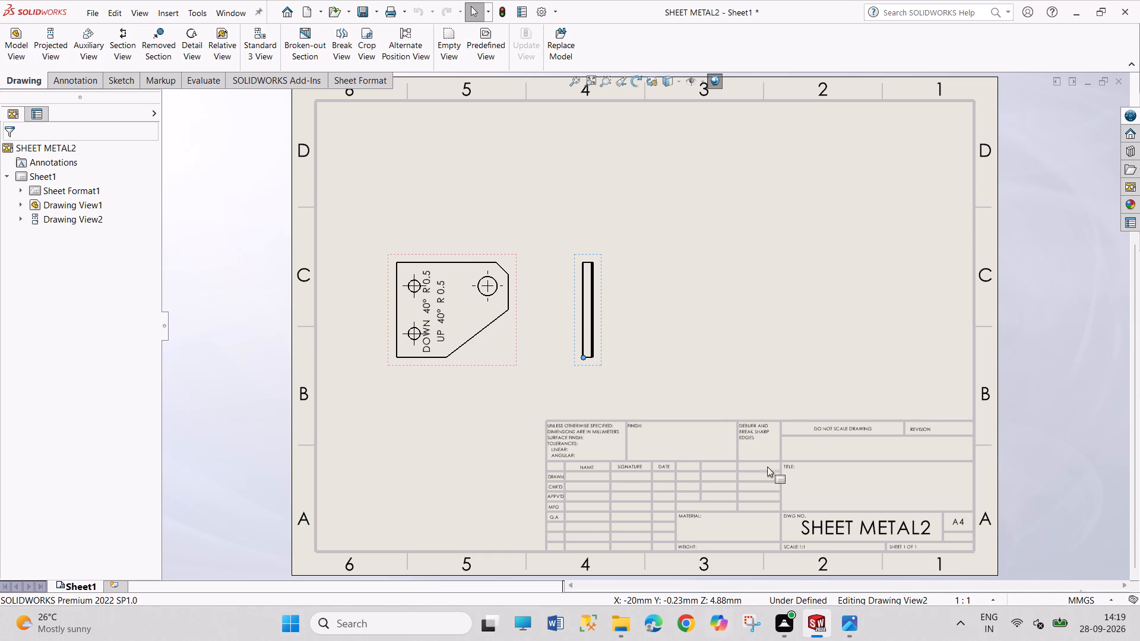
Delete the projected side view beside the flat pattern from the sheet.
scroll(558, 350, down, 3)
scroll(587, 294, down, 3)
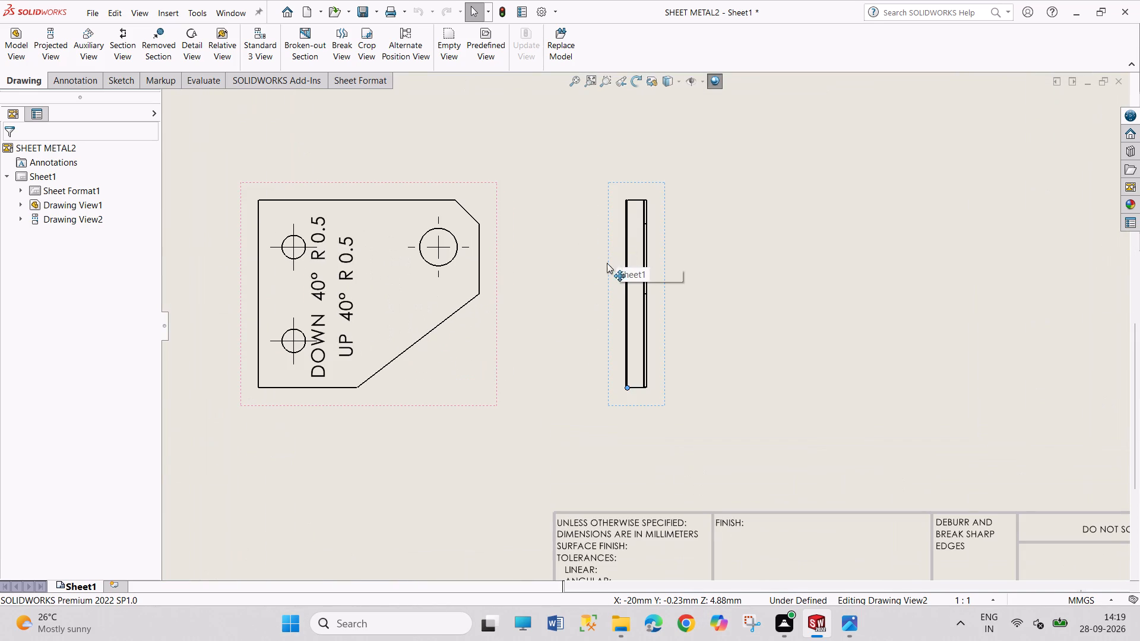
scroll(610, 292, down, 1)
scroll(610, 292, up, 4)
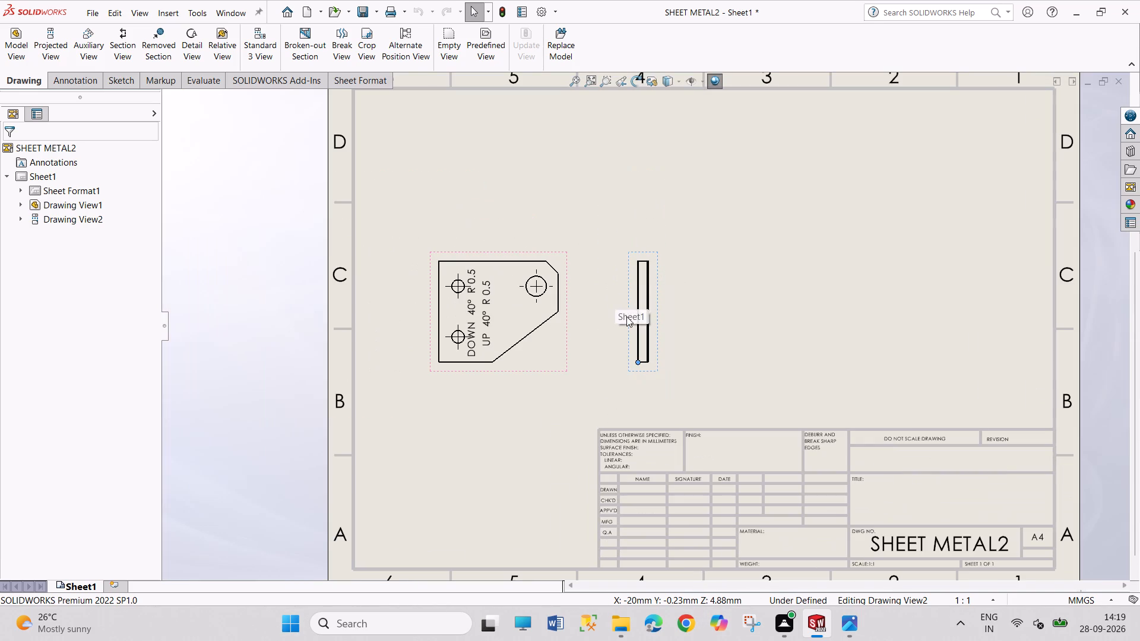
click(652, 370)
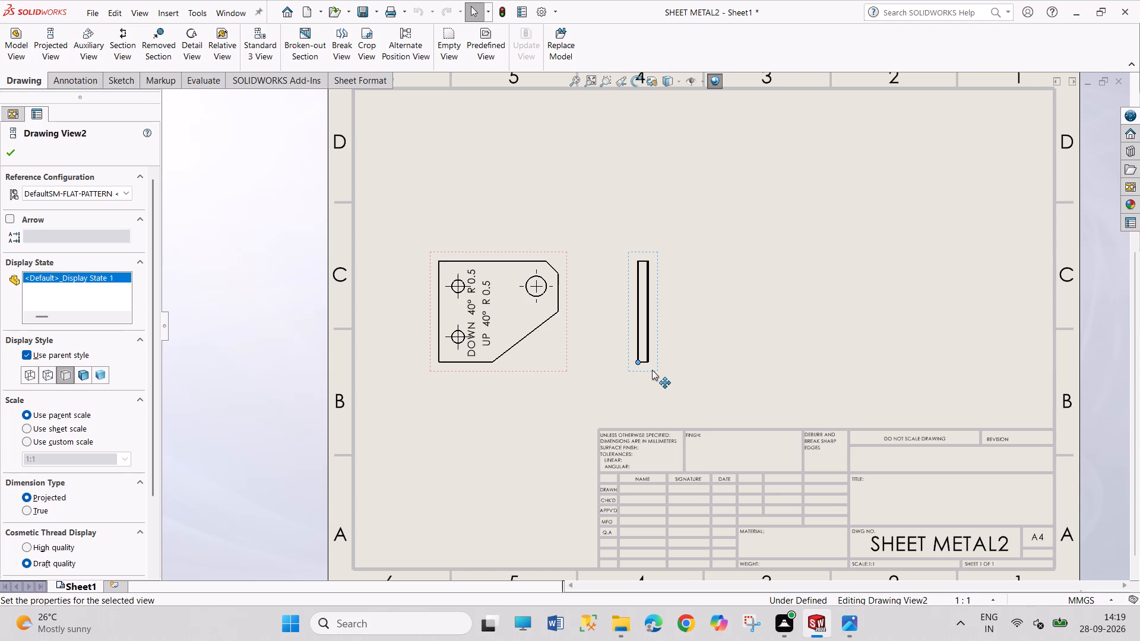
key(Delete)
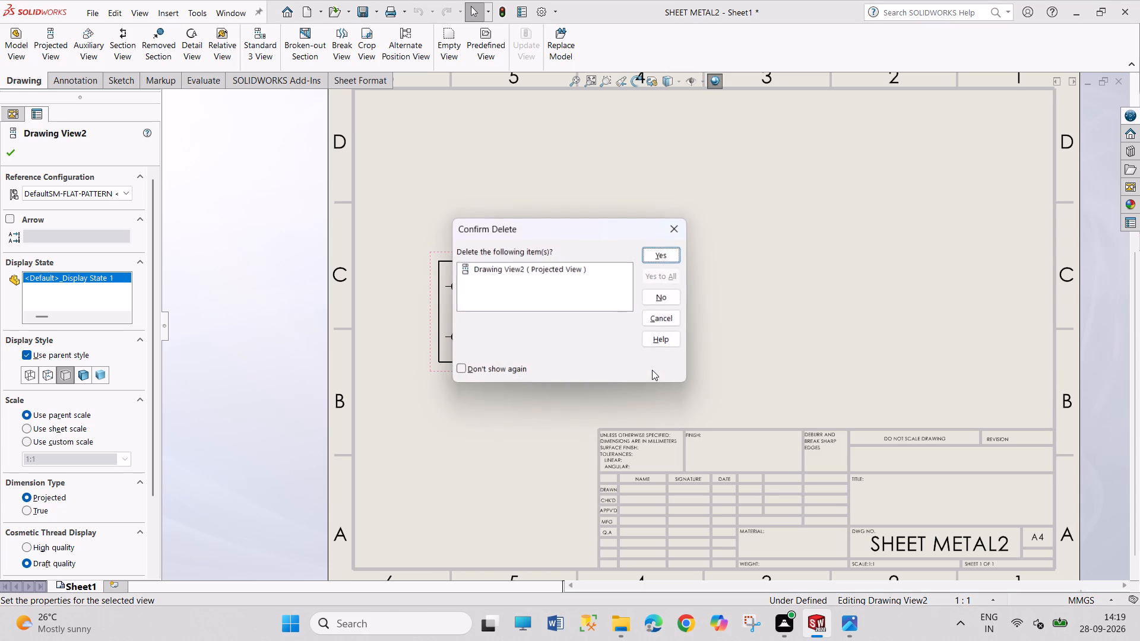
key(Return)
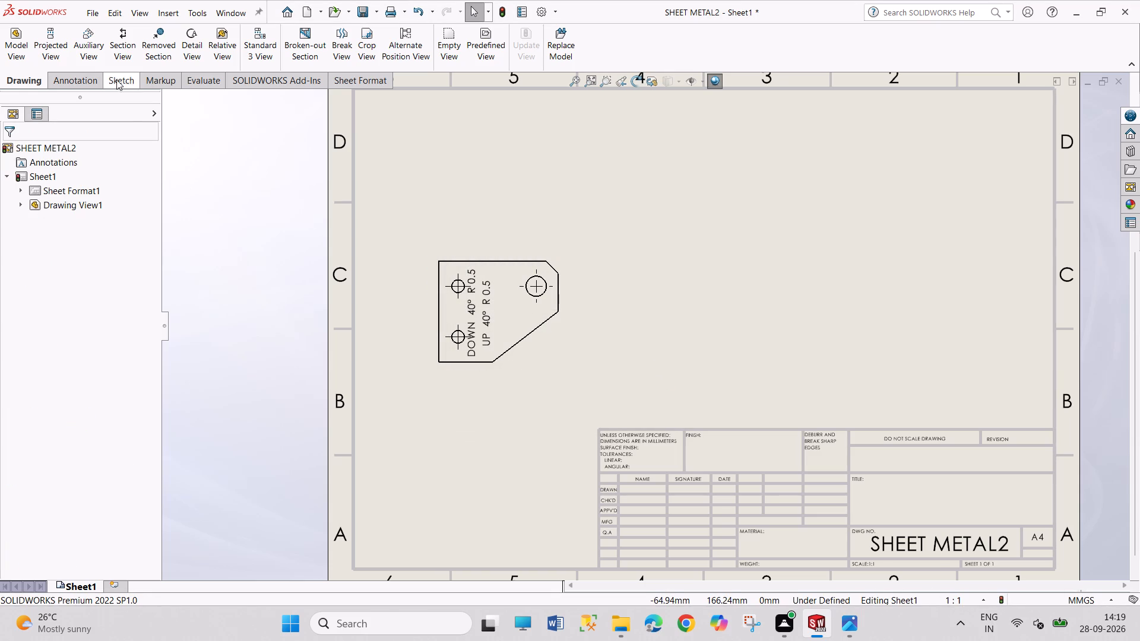
Place a projected edge view directly above the flat pattern view.
click(61, 56)
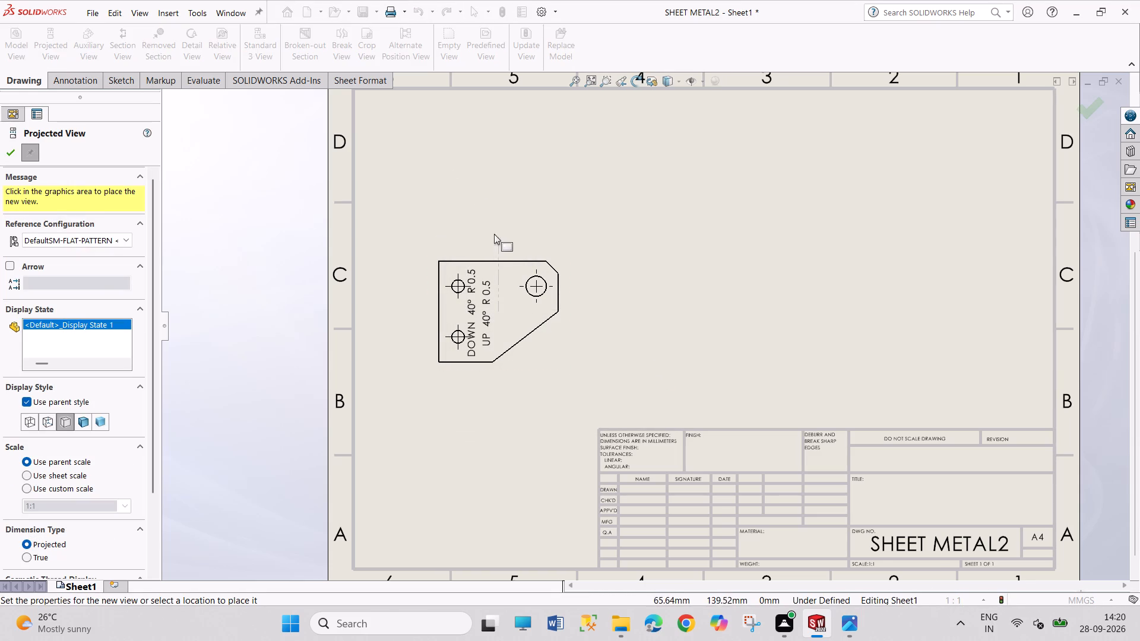
click(490, 208)
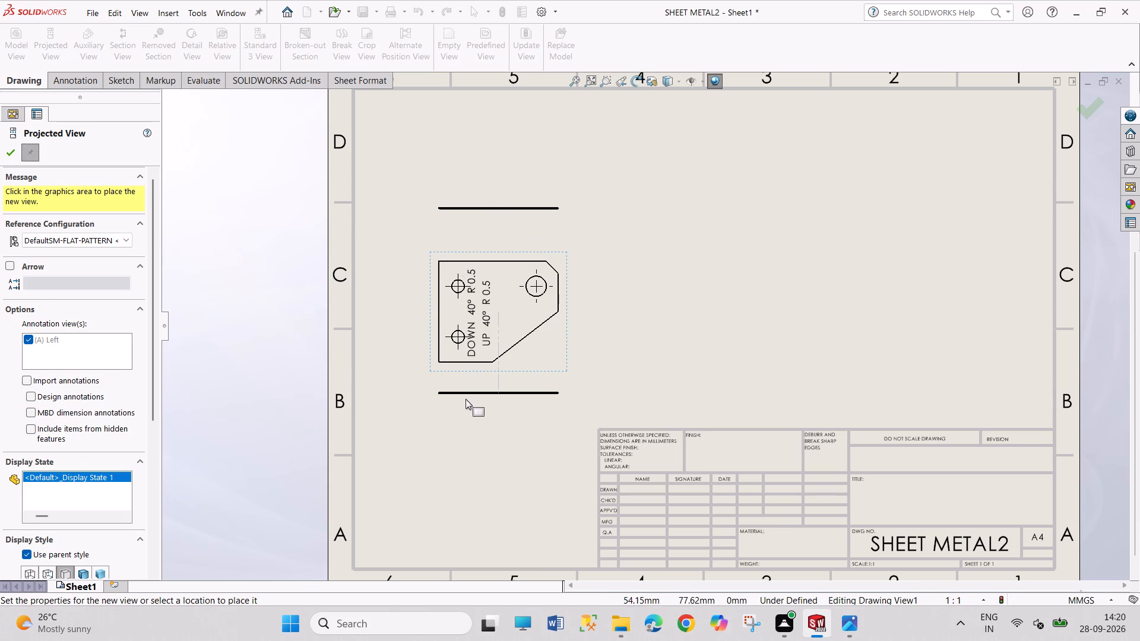
click(11, 155)
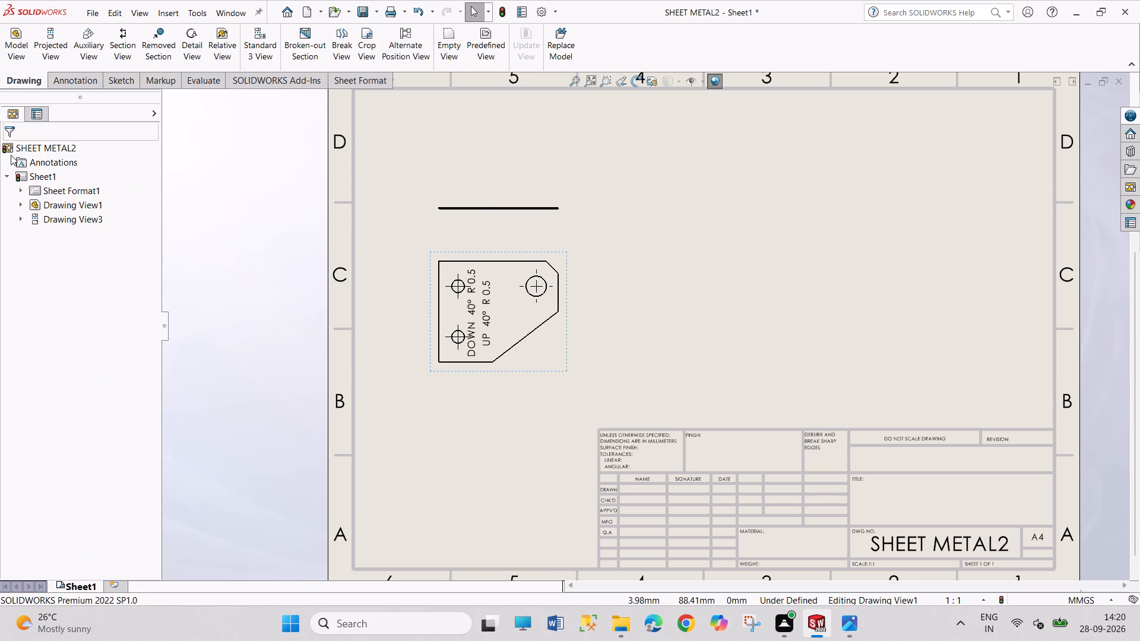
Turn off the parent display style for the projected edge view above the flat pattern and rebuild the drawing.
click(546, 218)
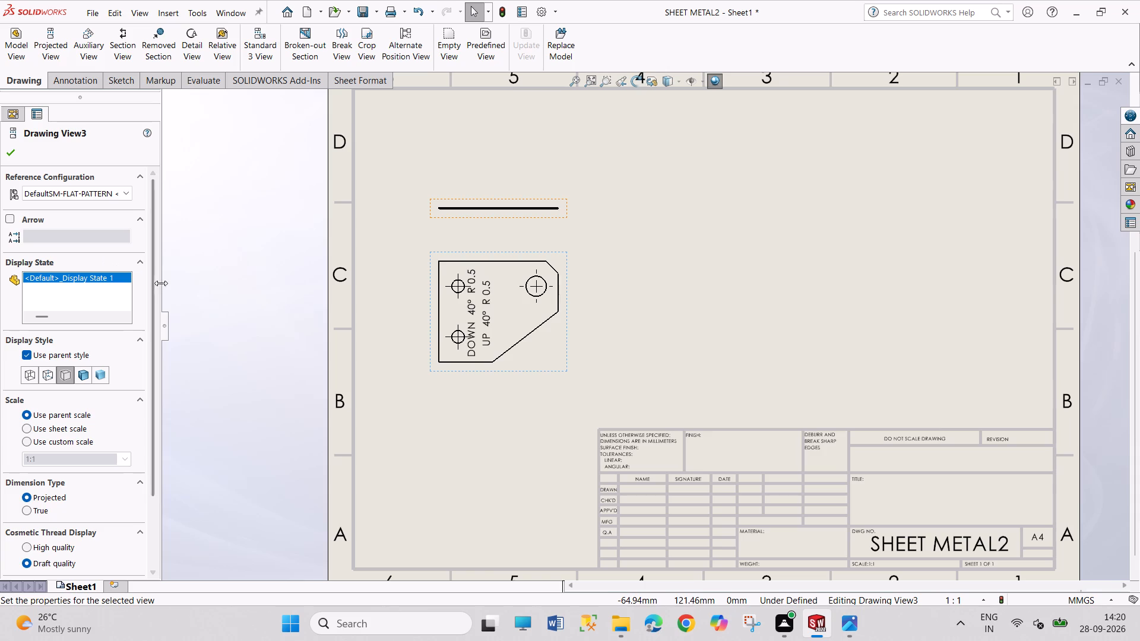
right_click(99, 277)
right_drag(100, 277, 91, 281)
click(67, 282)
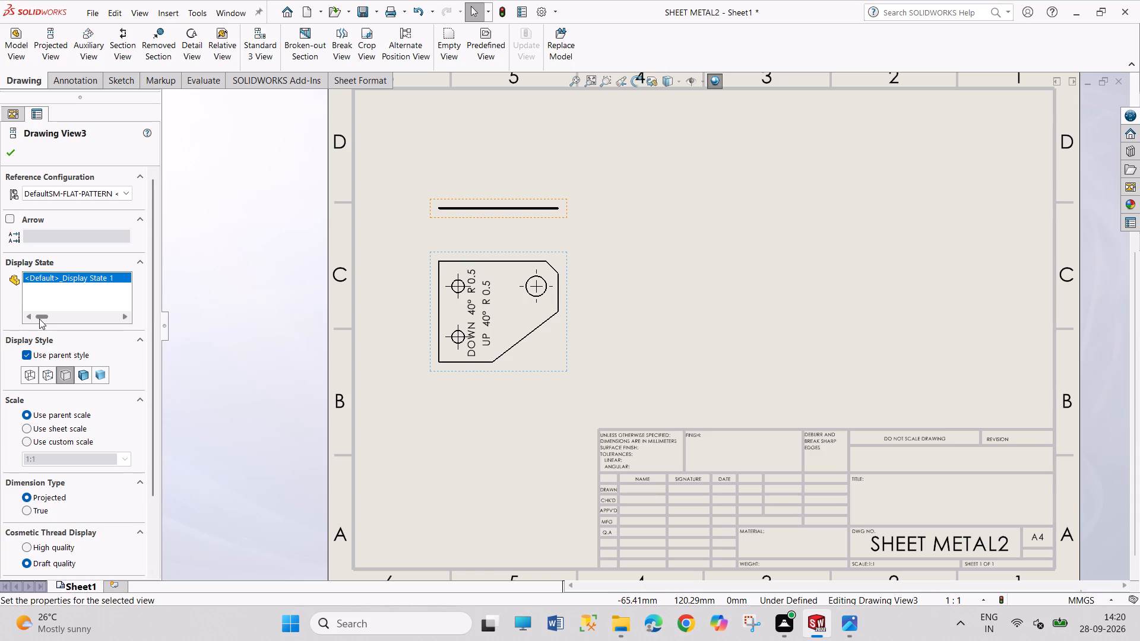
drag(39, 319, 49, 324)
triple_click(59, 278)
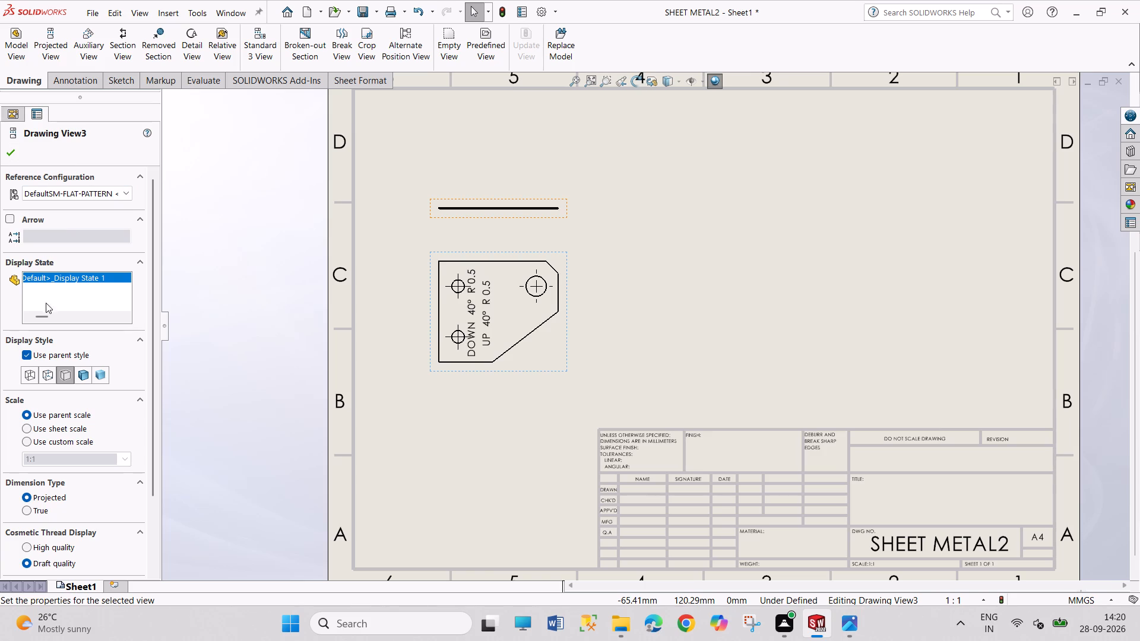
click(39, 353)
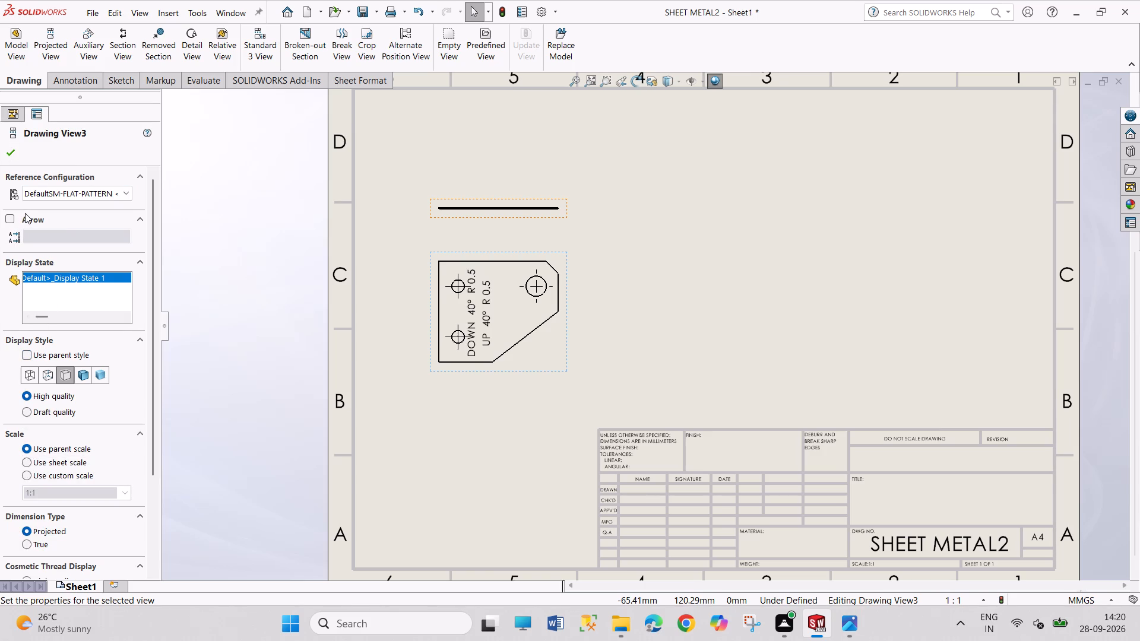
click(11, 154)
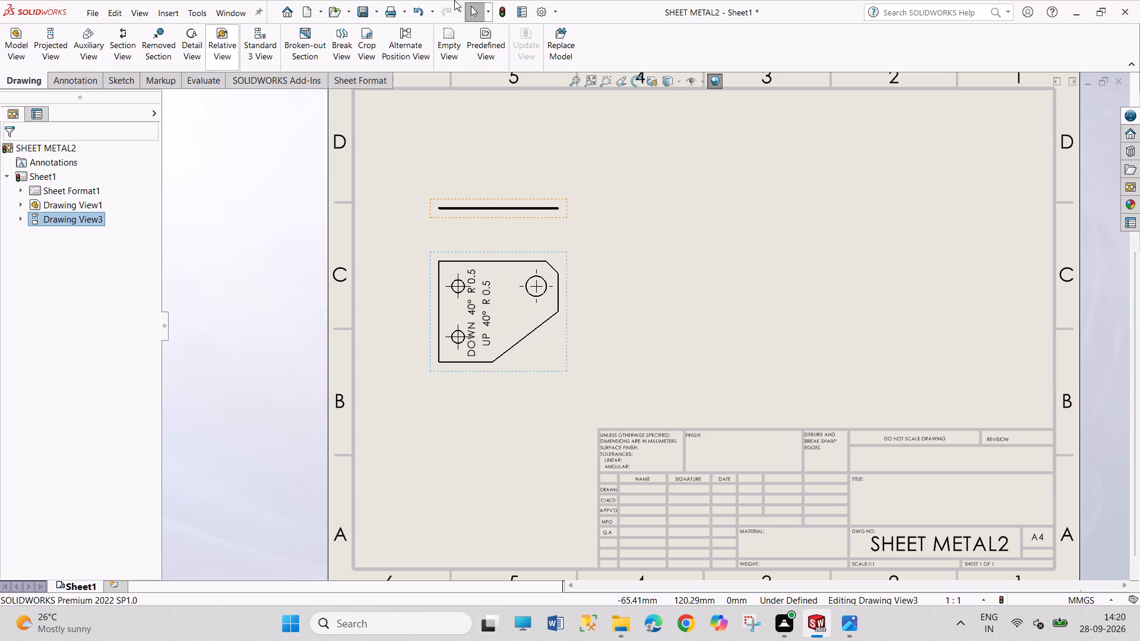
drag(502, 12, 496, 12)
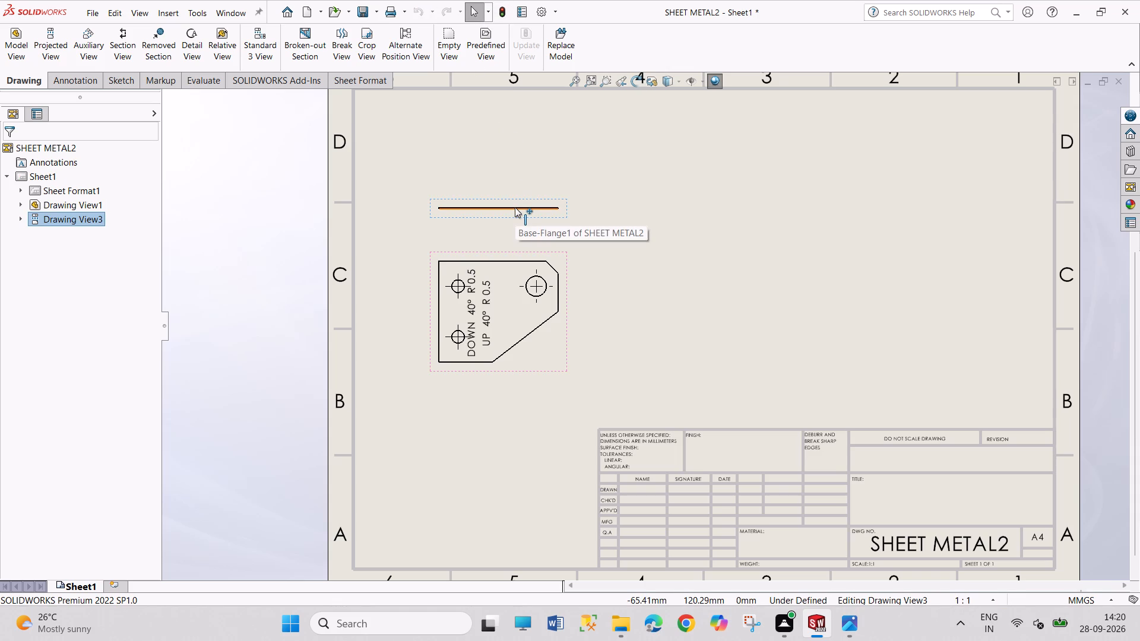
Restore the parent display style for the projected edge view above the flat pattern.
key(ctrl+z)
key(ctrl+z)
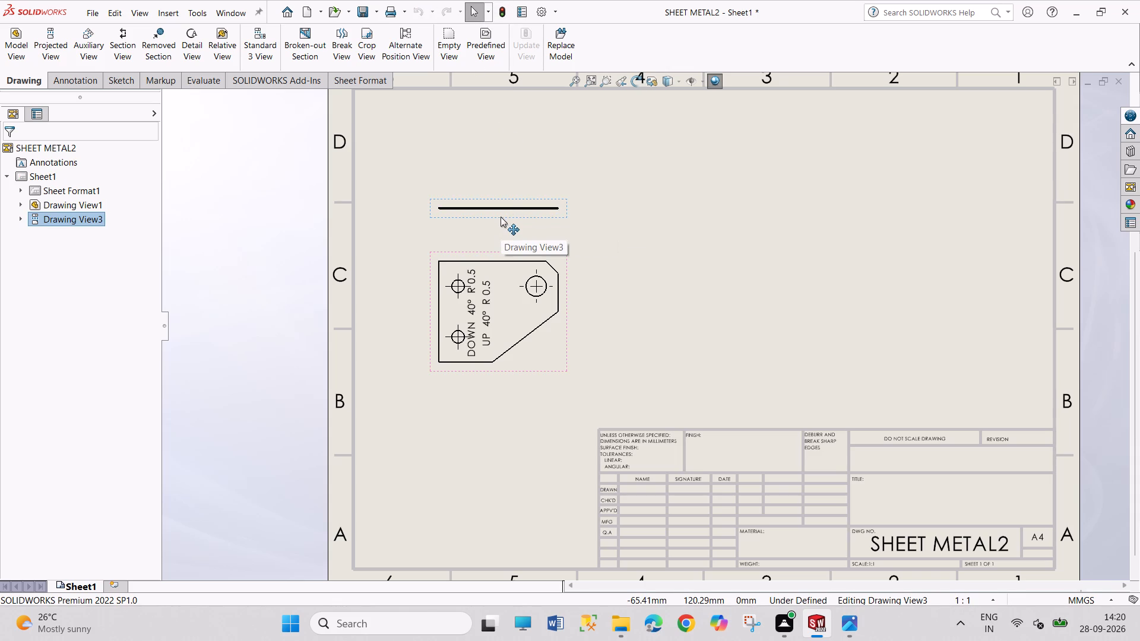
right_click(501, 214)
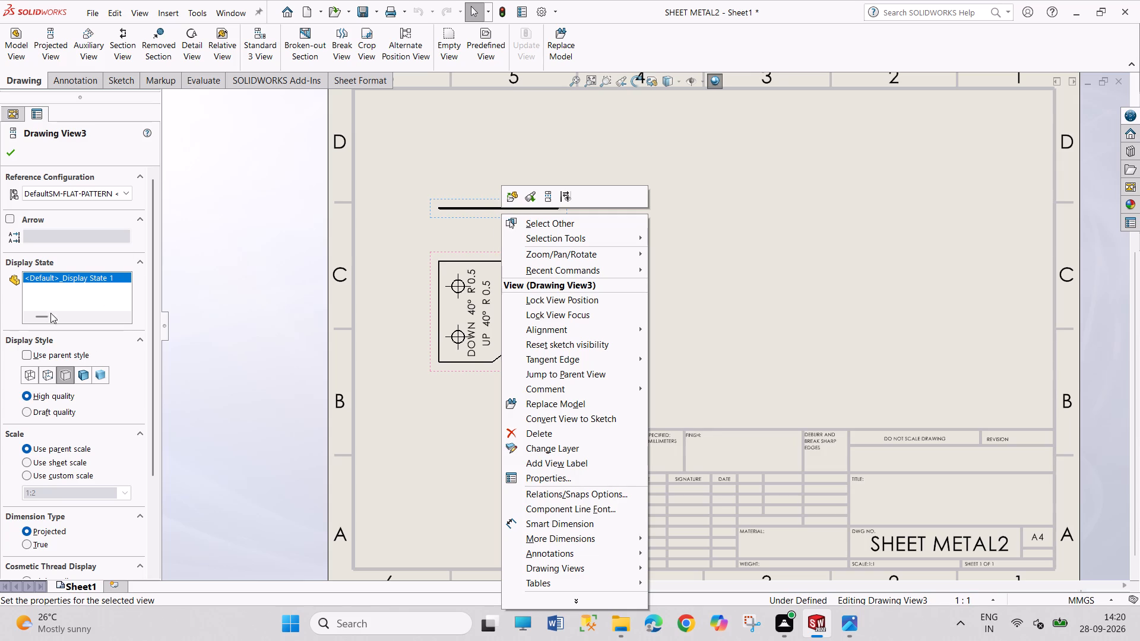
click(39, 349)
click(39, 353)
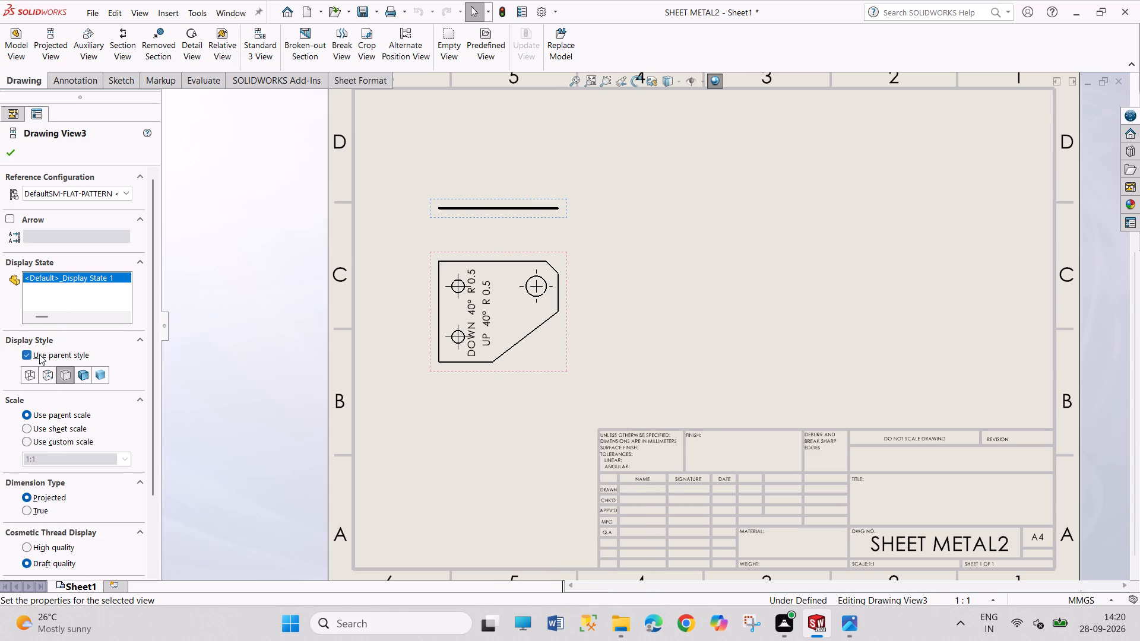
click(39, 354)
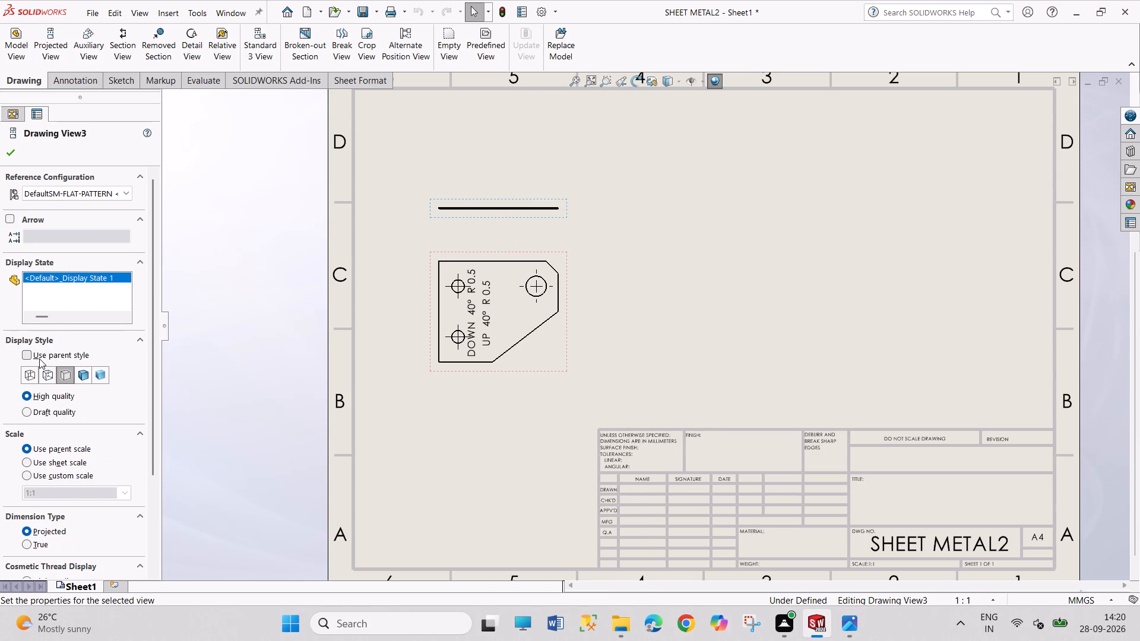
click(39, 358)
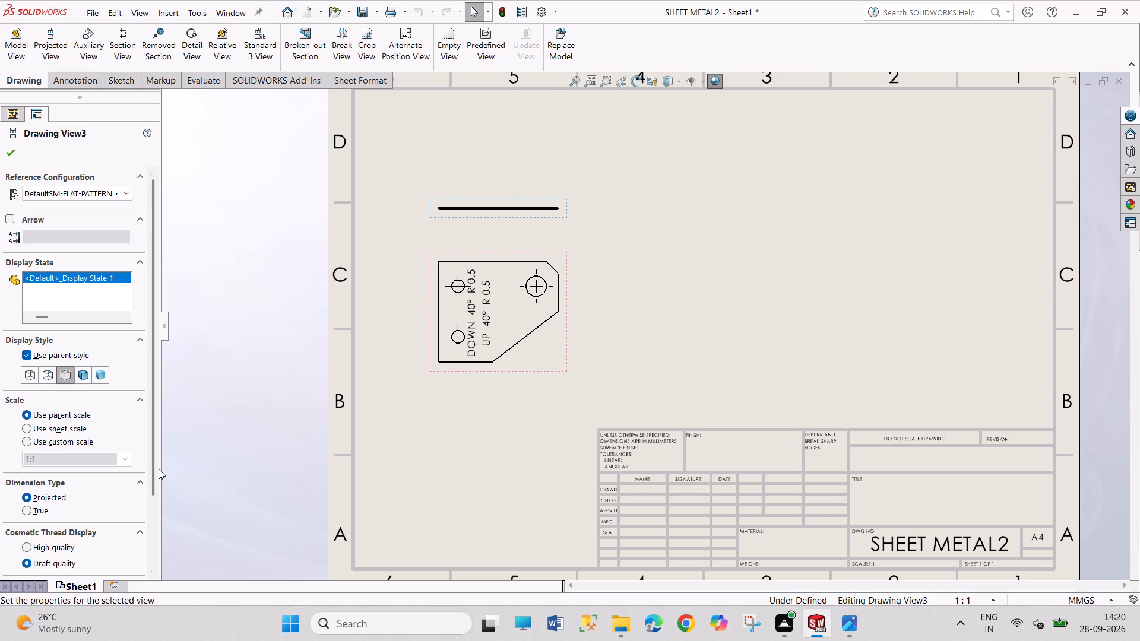
Set the projected edge view's reference configuration to Default so it shows the bent part.
drag(159, 469, 156, 550)
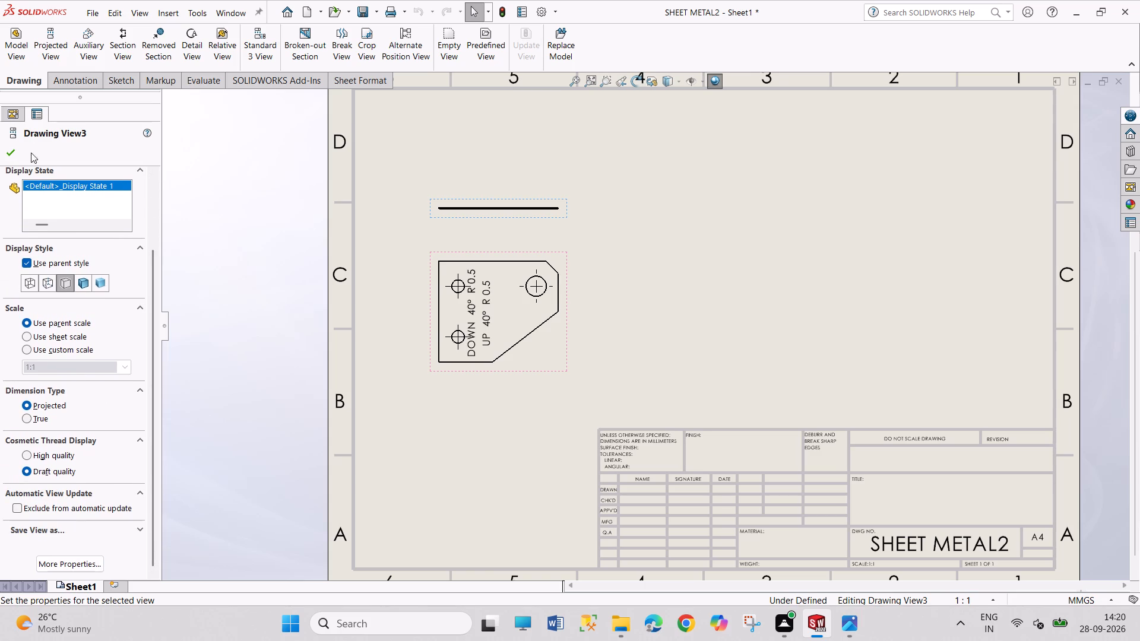
scroll(70, 268, up, 3)
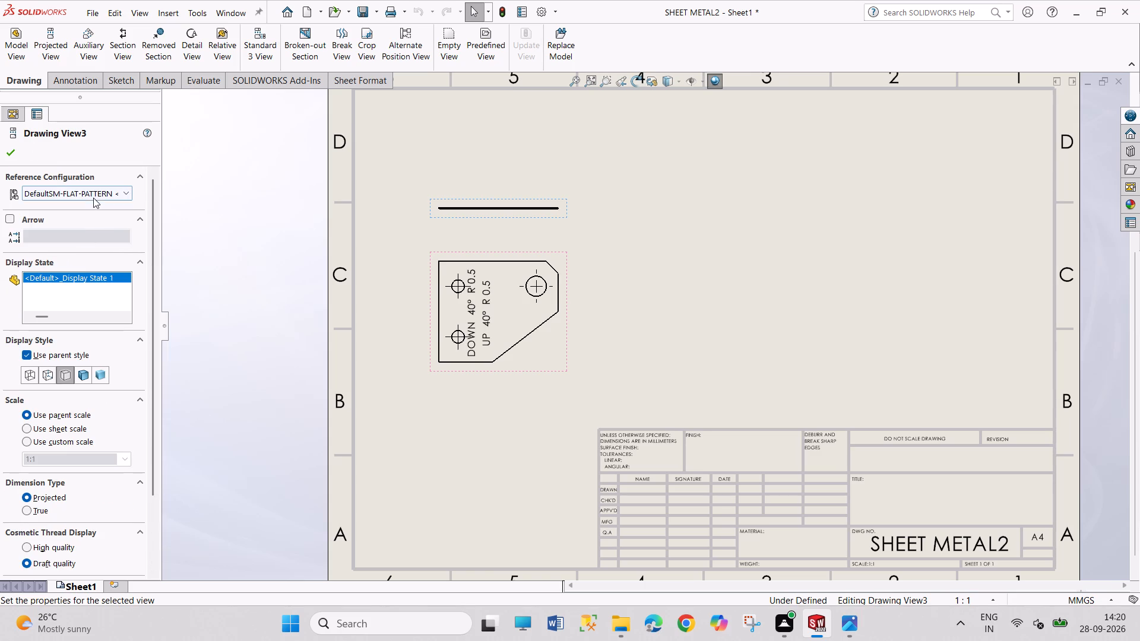
click(93, 195)
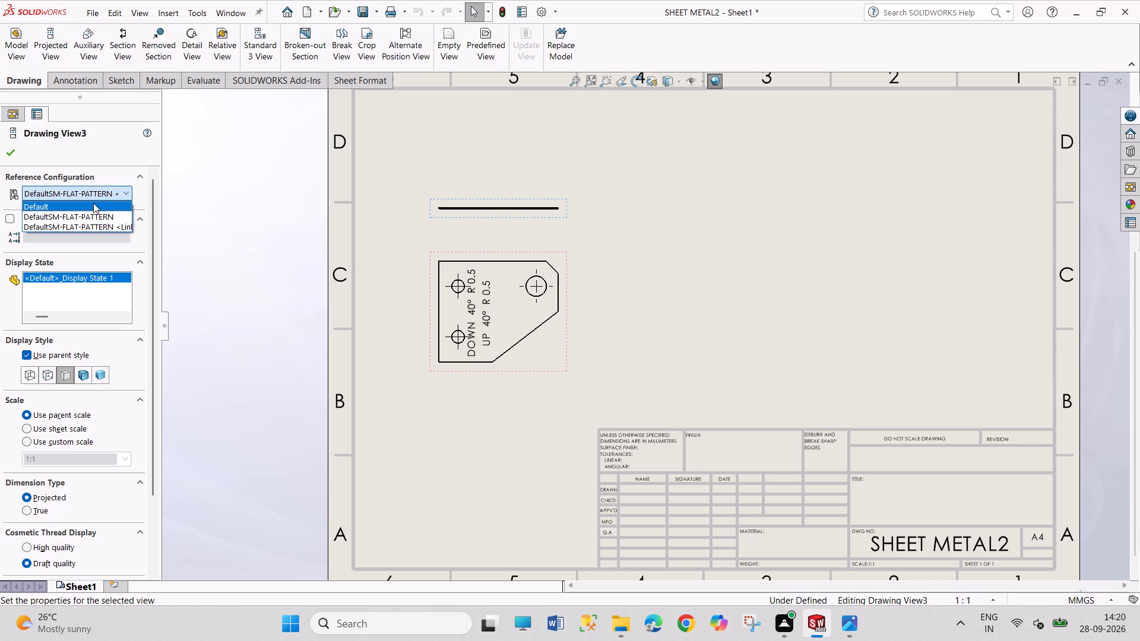
click(93, 203)
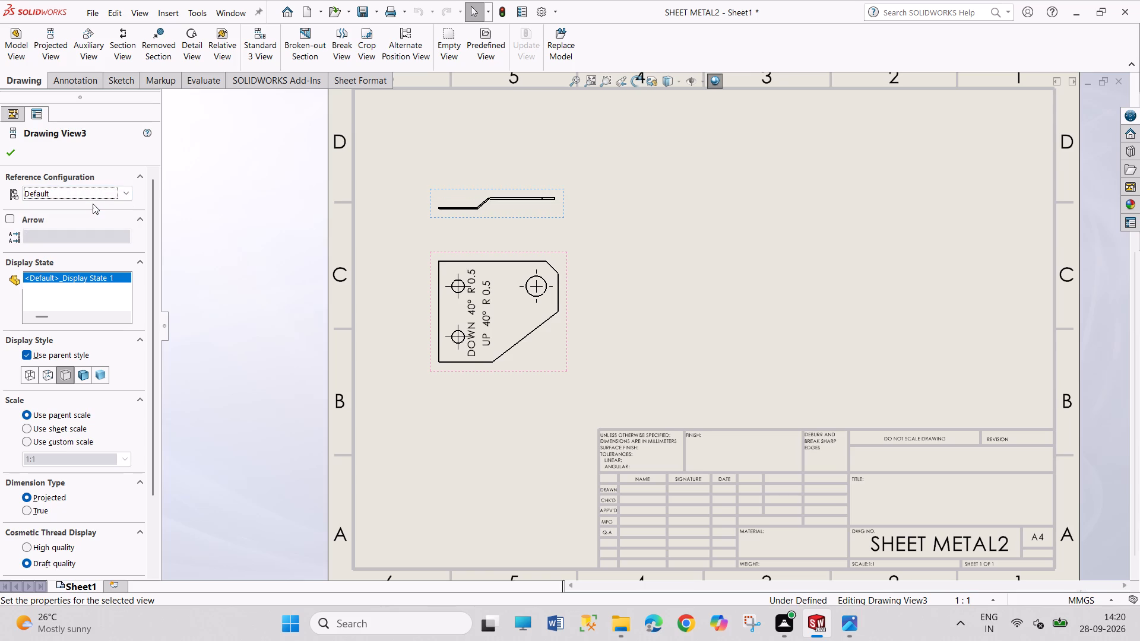
click(12, 156)
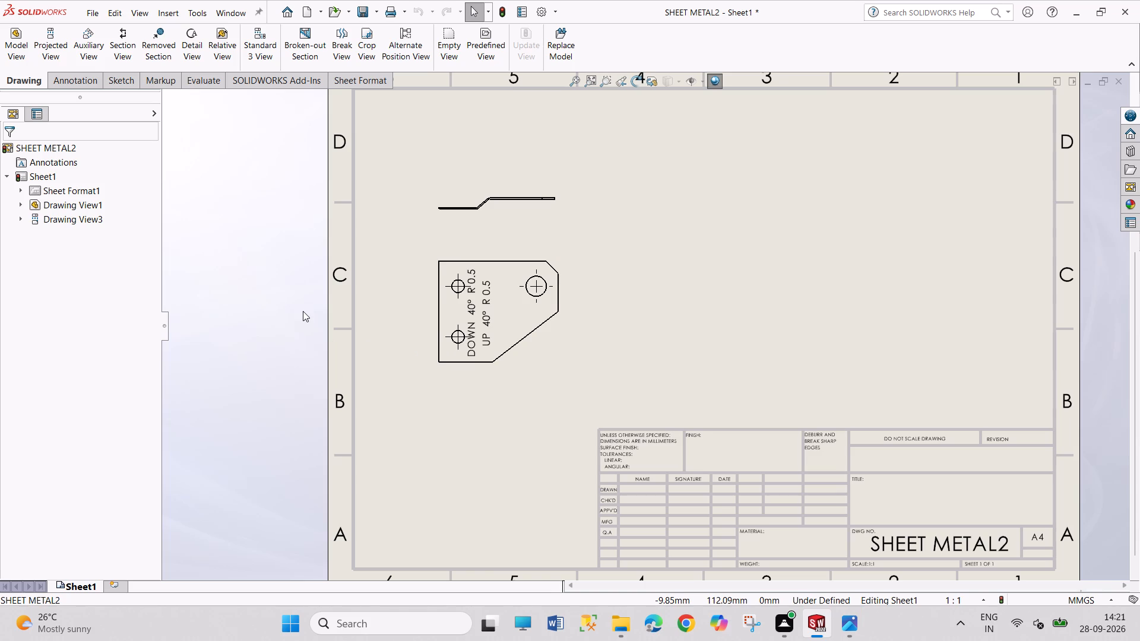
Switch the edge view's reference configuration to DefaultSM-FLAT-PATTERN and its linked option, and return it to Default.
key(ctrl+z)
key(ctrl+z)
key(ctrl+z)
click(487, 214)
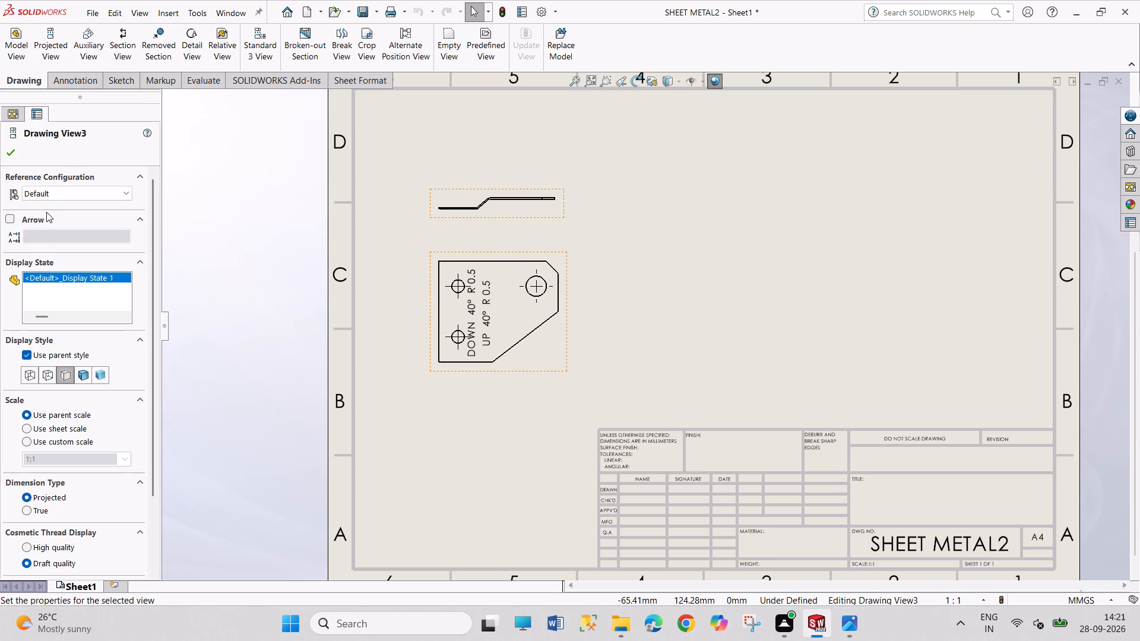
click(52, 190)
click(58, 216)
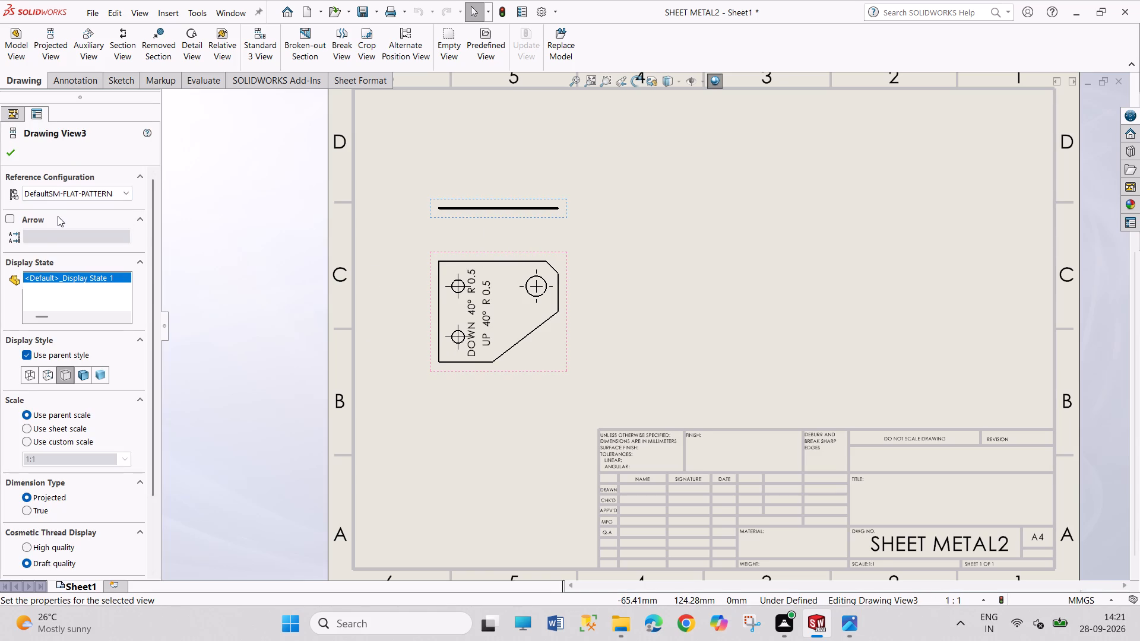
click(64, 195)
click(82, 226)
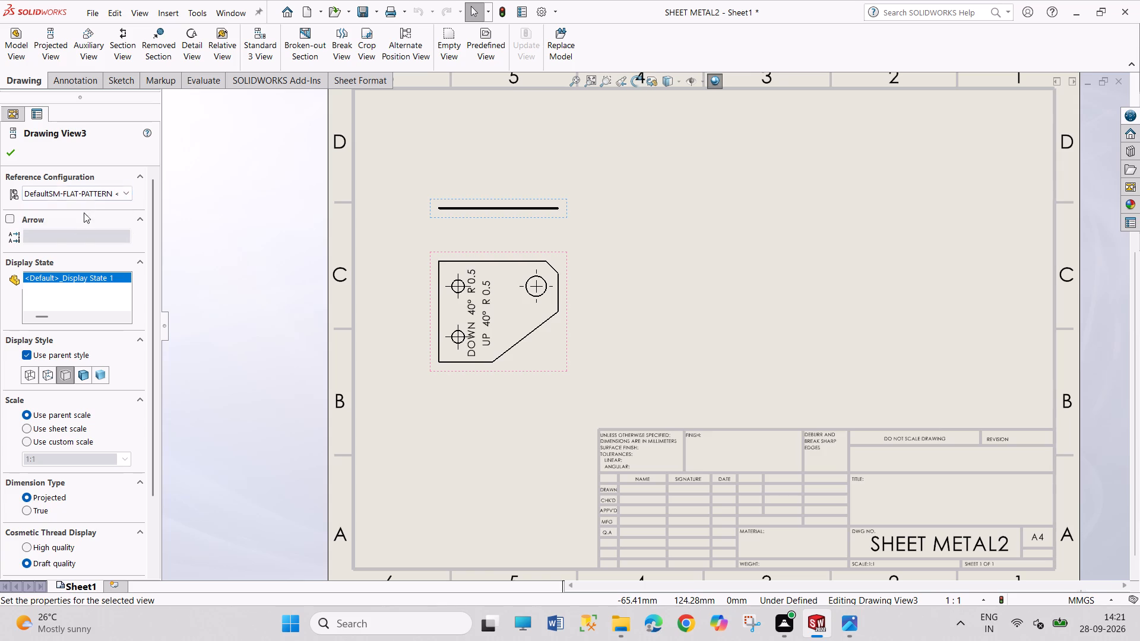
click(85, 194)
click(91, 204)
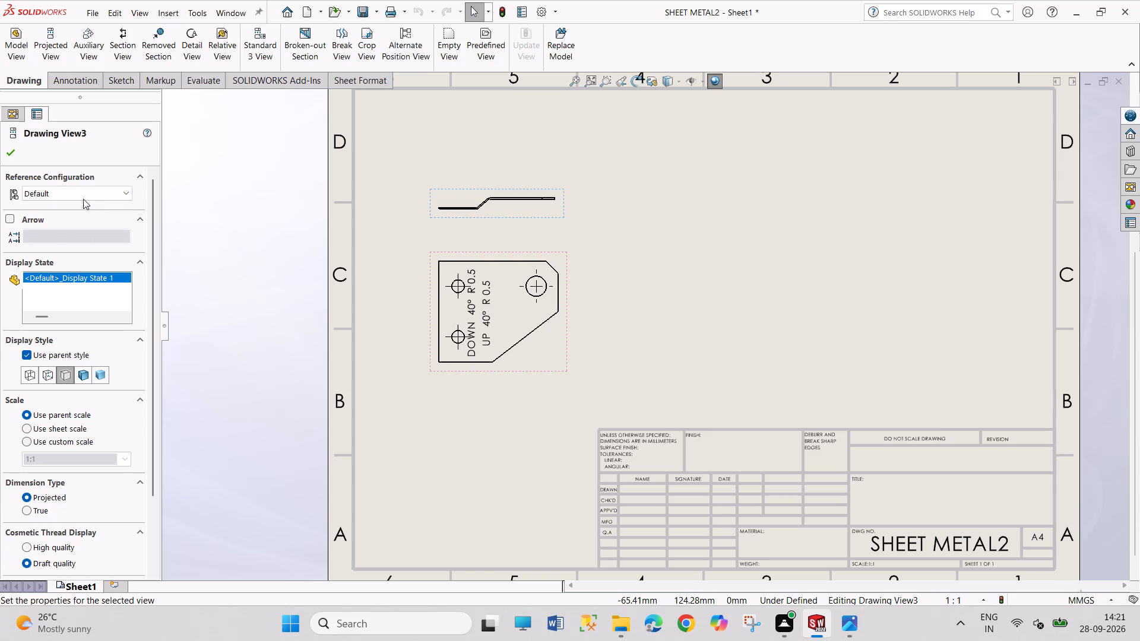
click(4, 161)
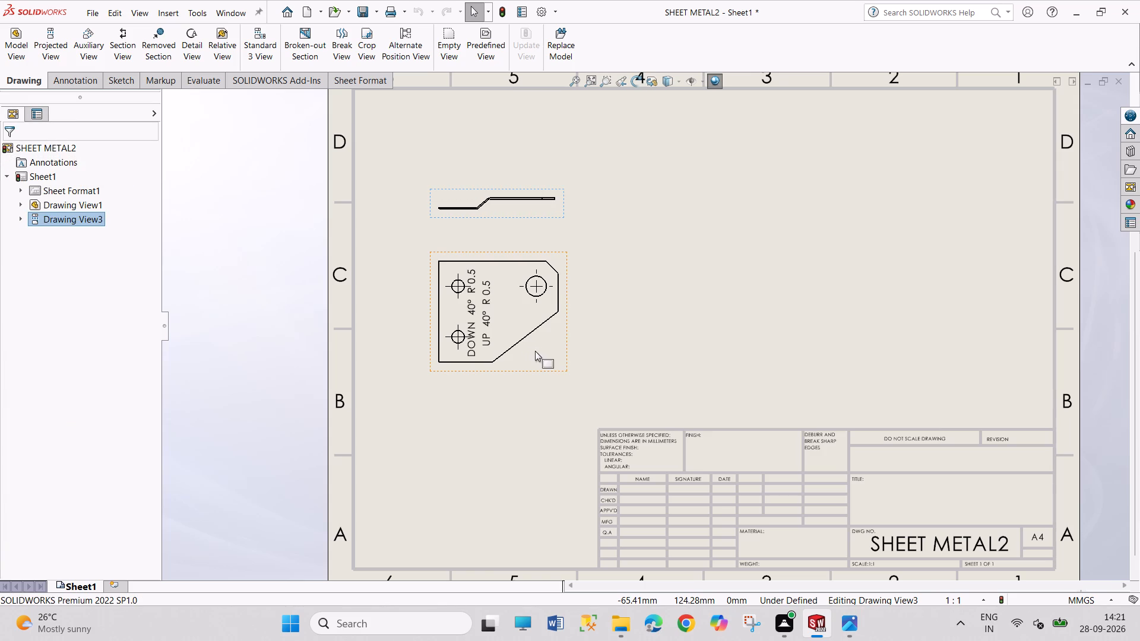
Set the custom scale of the flat pattern view to 2:1.
click(549, 369)
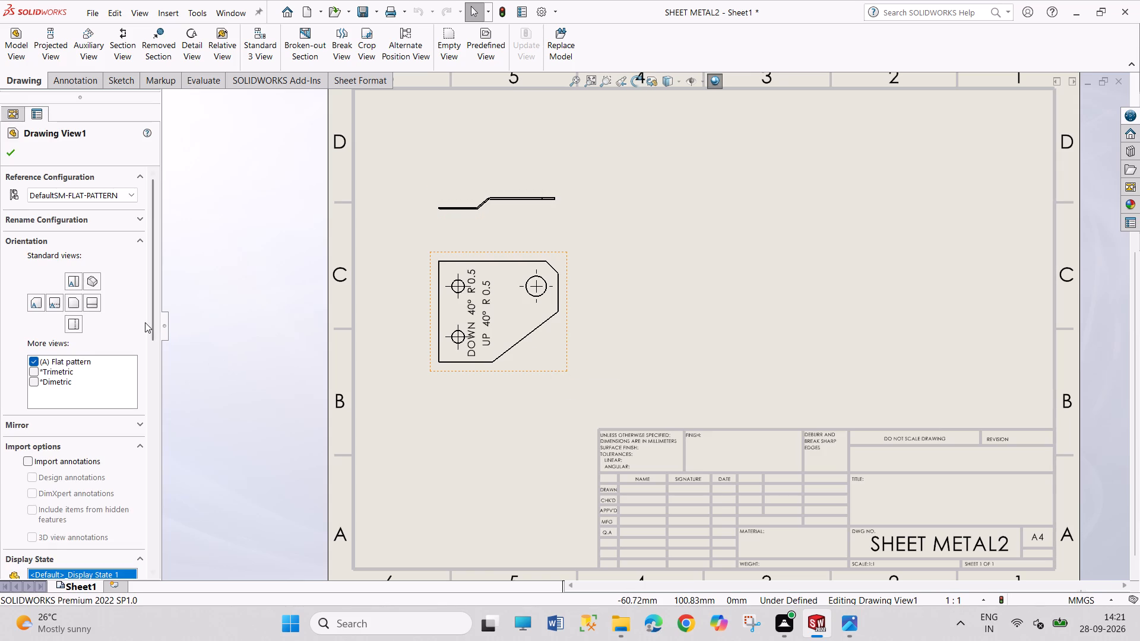
drag(156, 323, 160, 436)
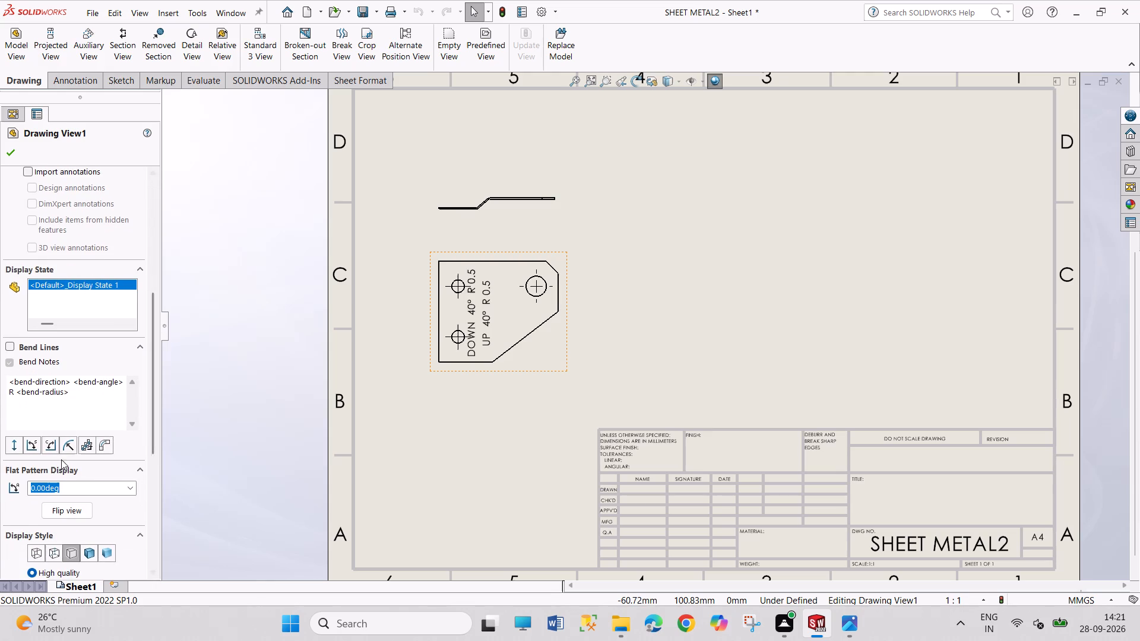
drag(152, 377, 161, 337)
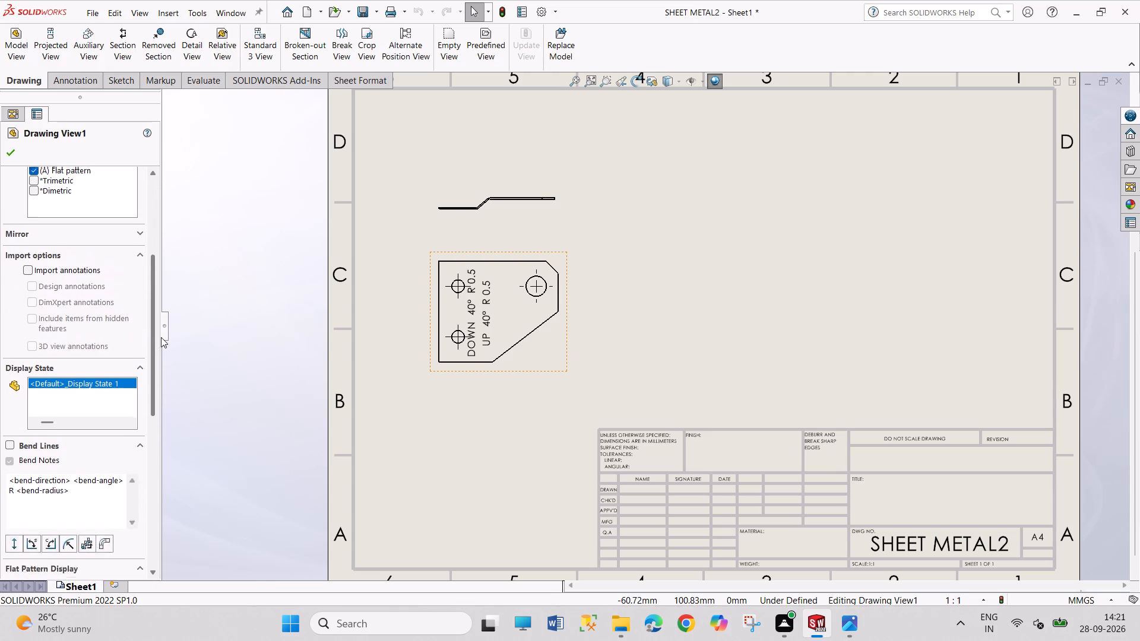
drag(161, 337, 166, 490)
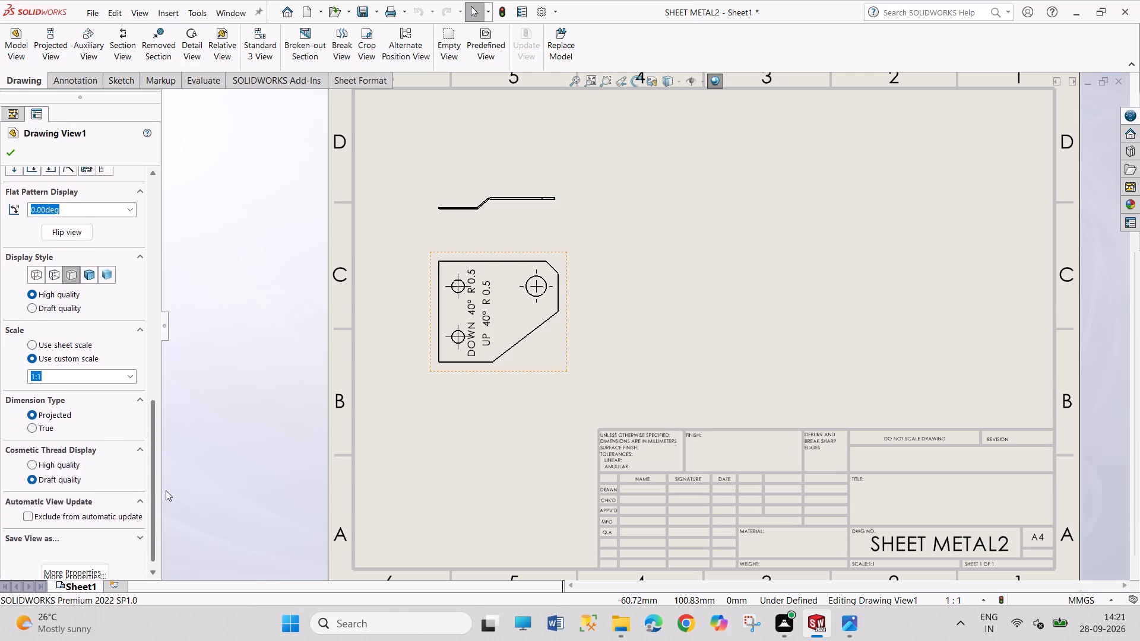
drag(166, 490, 164, 507)
click(67, 373)
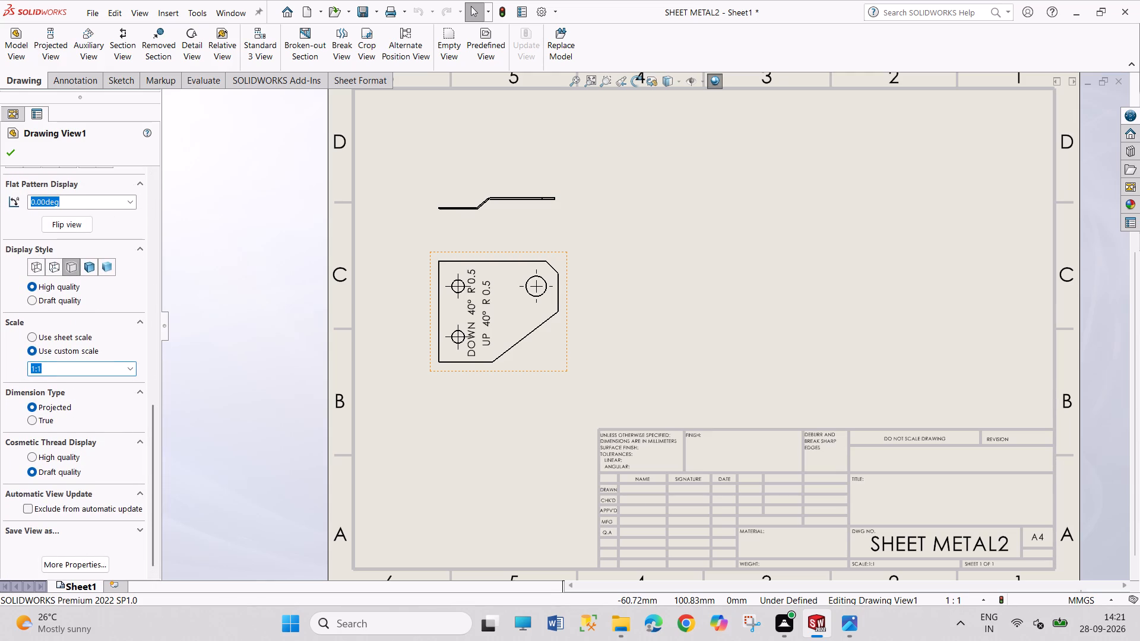
click(31, 369)
drag(33, 369, 26, 367)
key(2)
key(Return)
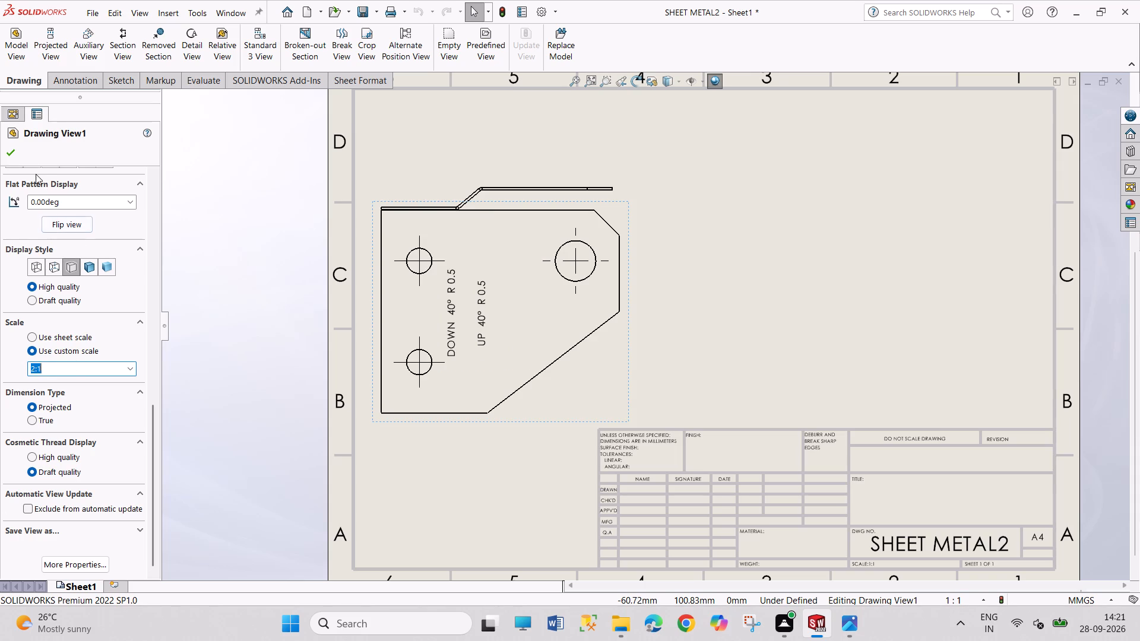
click(5, 157)
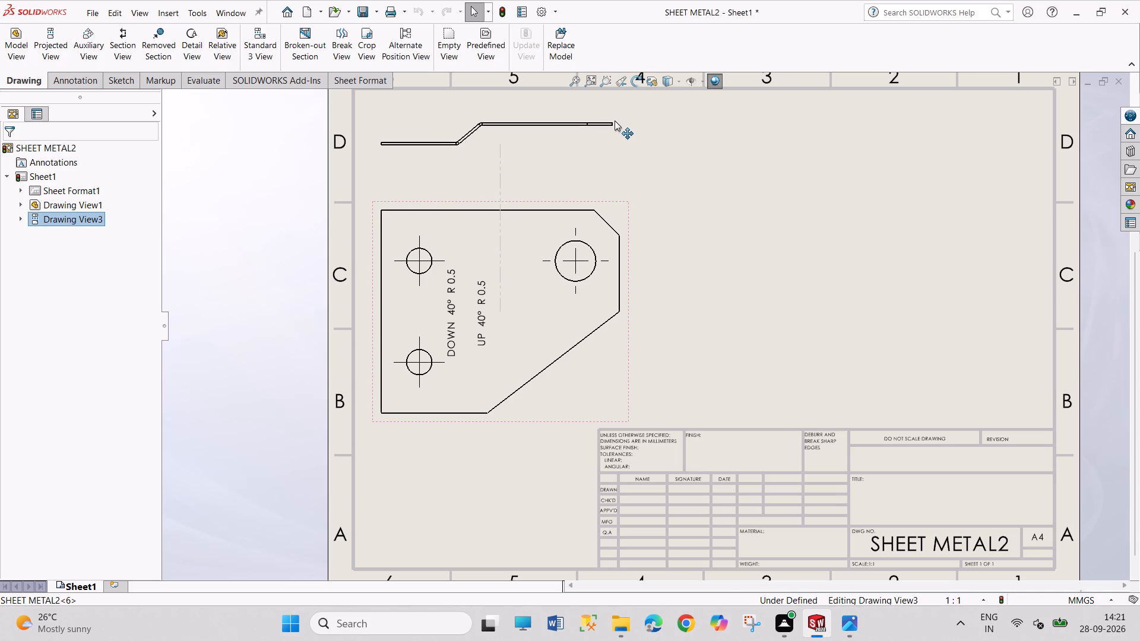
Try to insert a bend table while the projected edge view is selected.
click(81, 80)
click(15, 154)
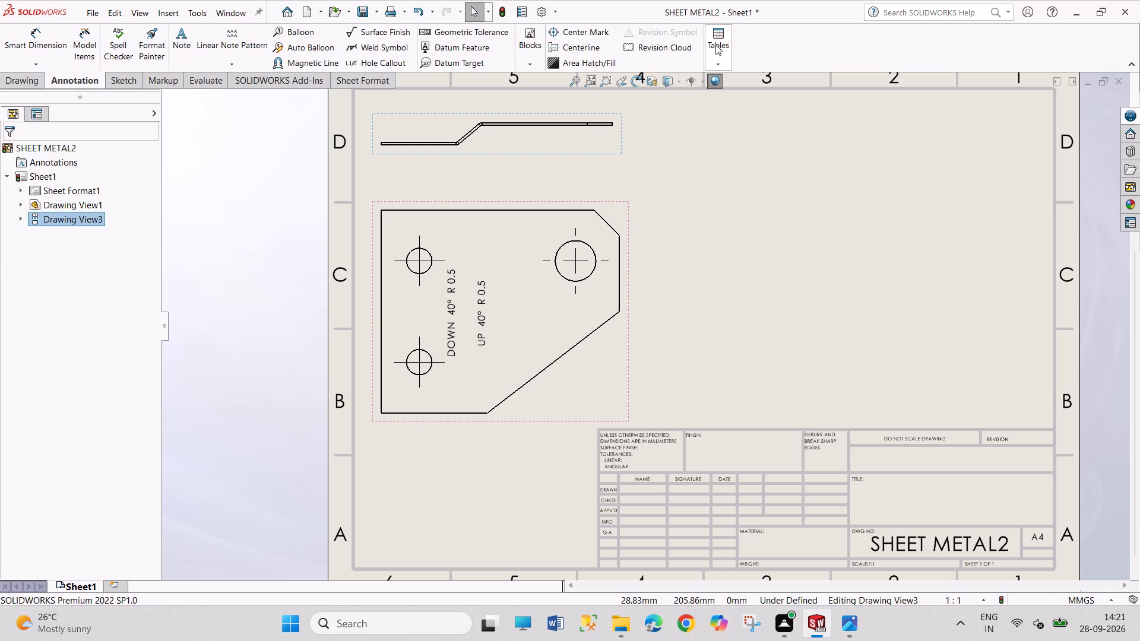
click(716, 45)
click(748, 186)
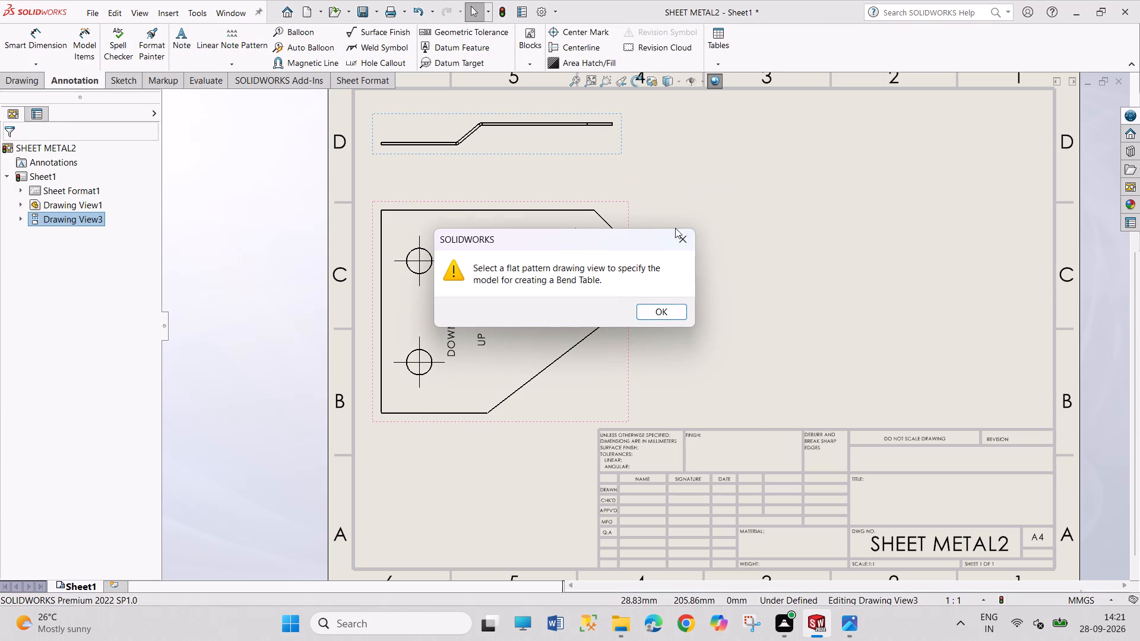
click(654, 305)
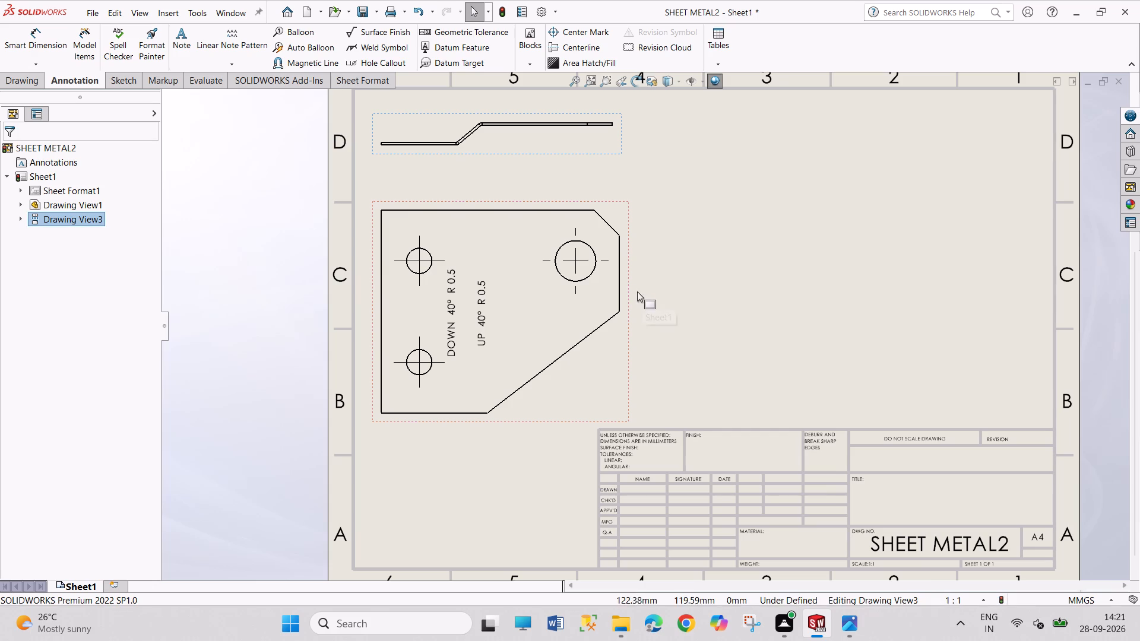
Insert a bend table for the flat pattern view with the bendtable-standard template and A, B, C tags, placed in the sheet's upper-right corner.
click(626, 287)
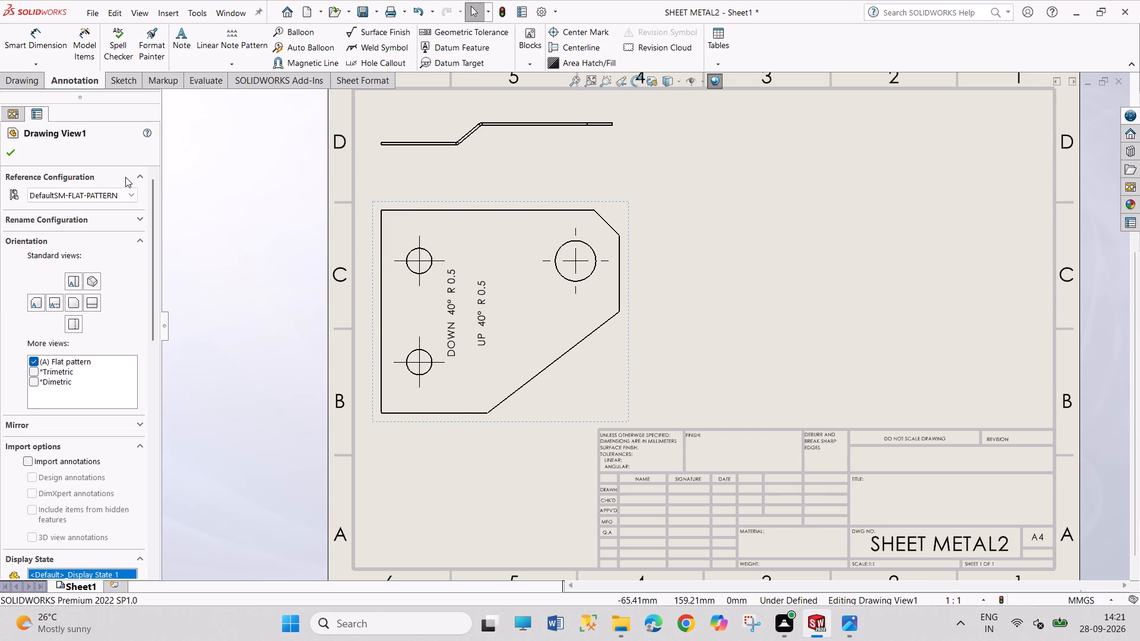
click(4, 154)
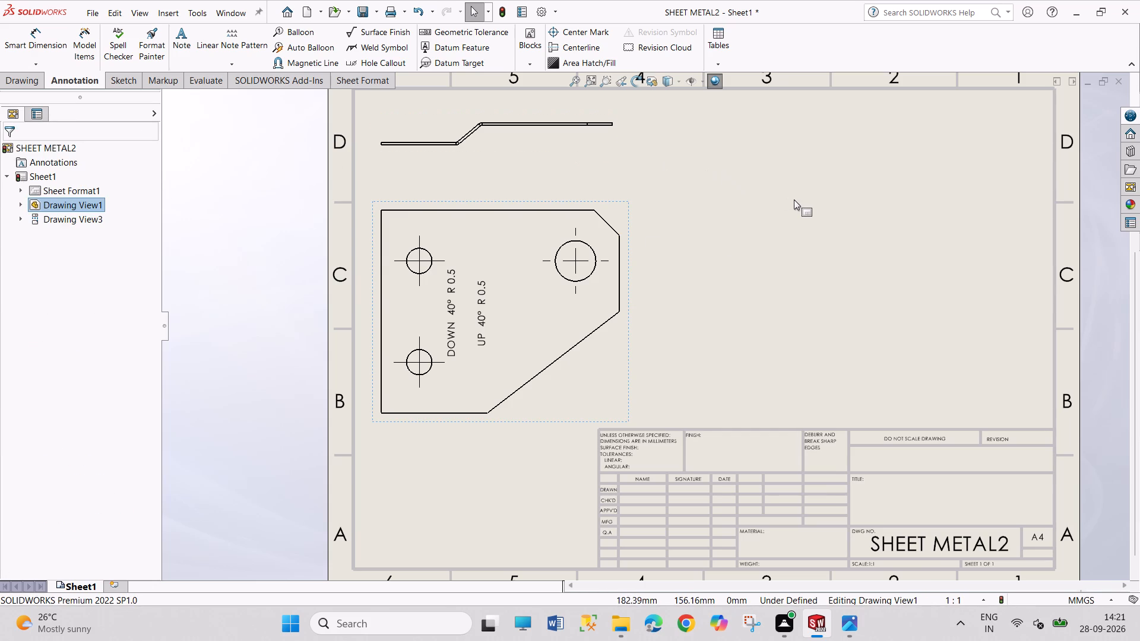
click(715, 48)
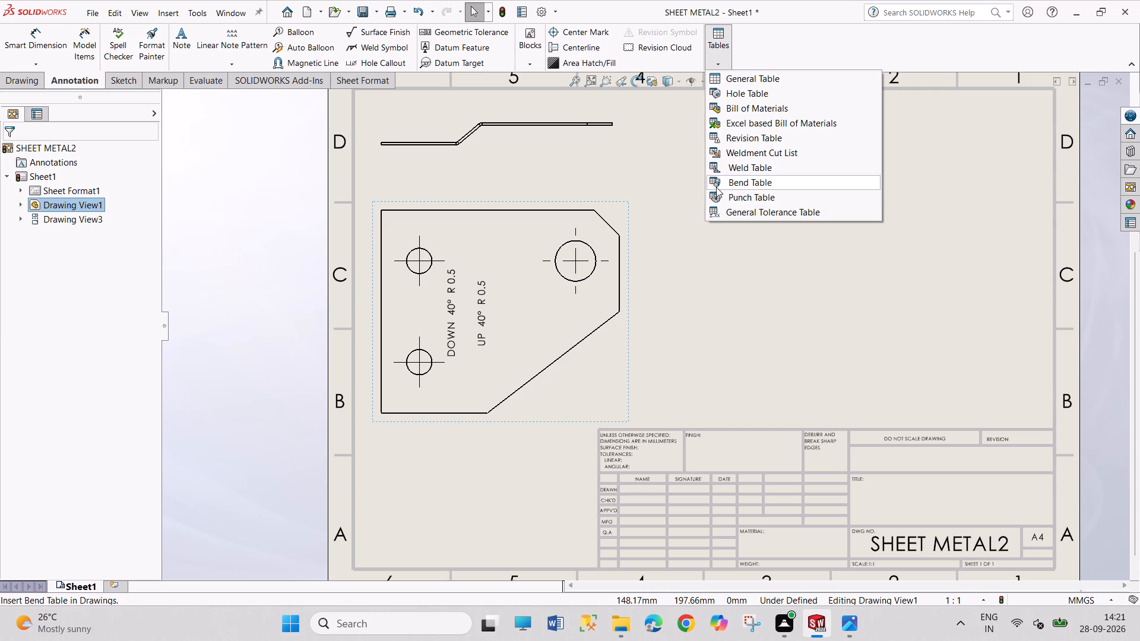
click(717, 186)
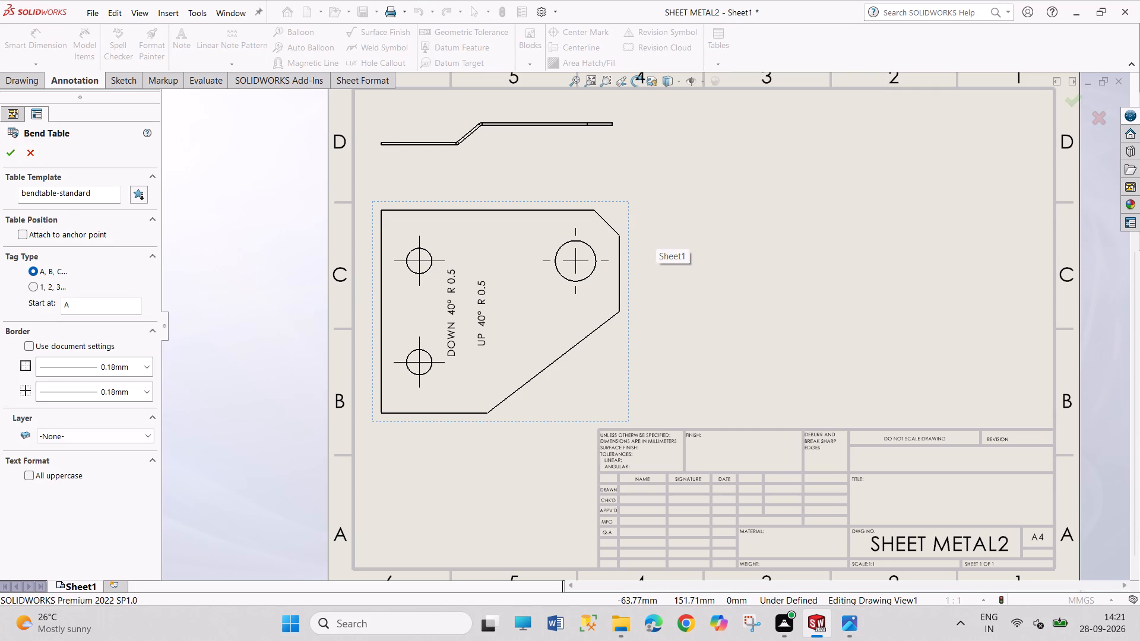
click(4, 154)
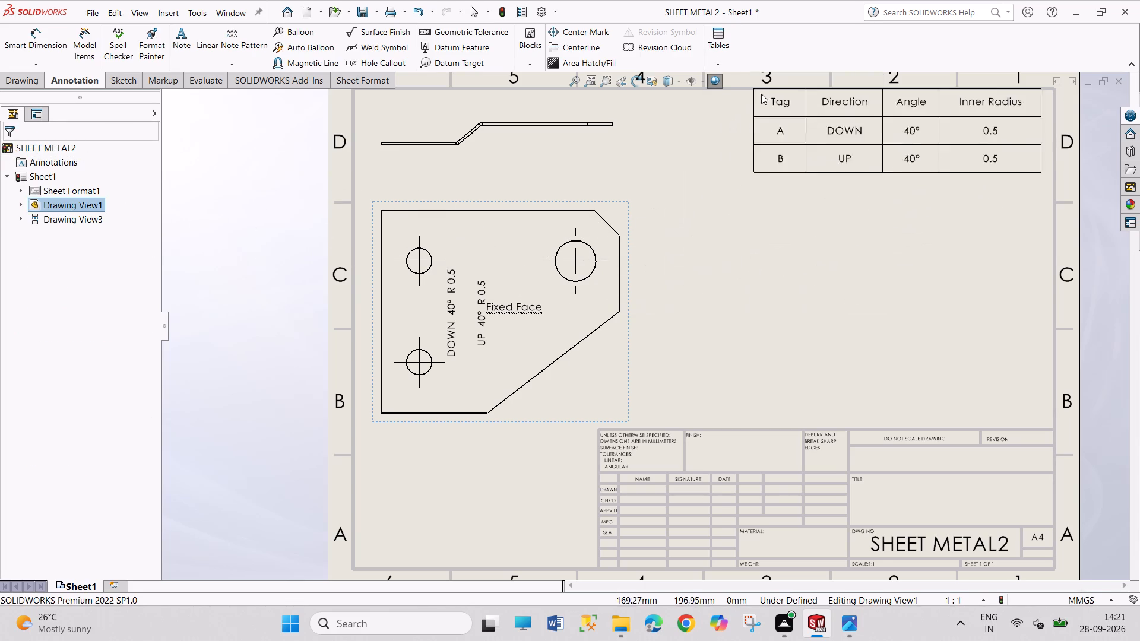
click(768, 89)
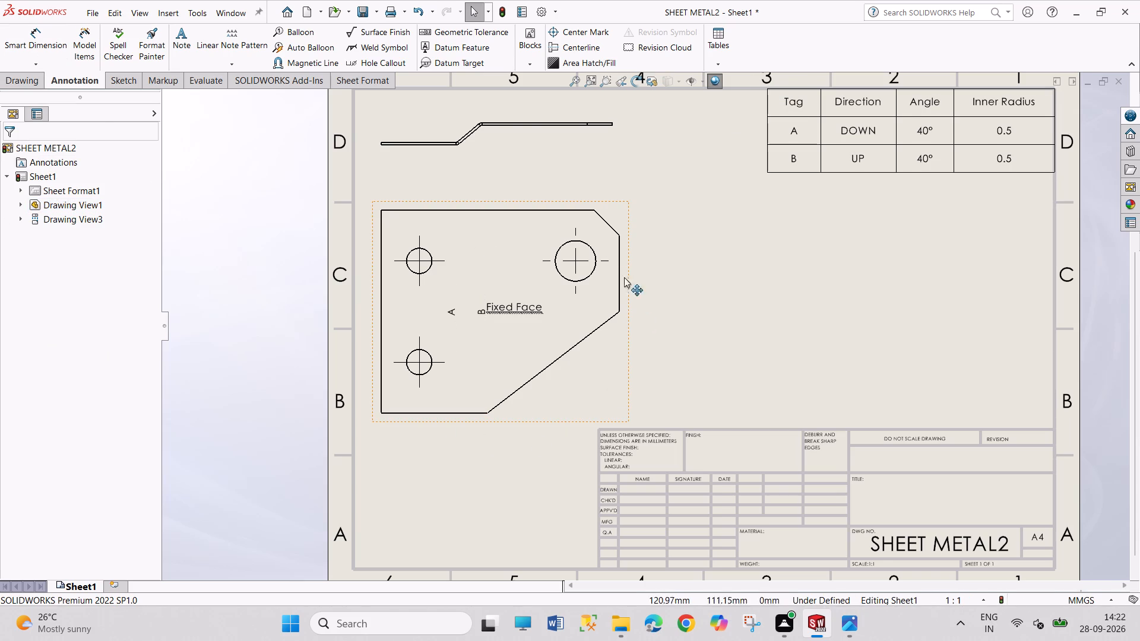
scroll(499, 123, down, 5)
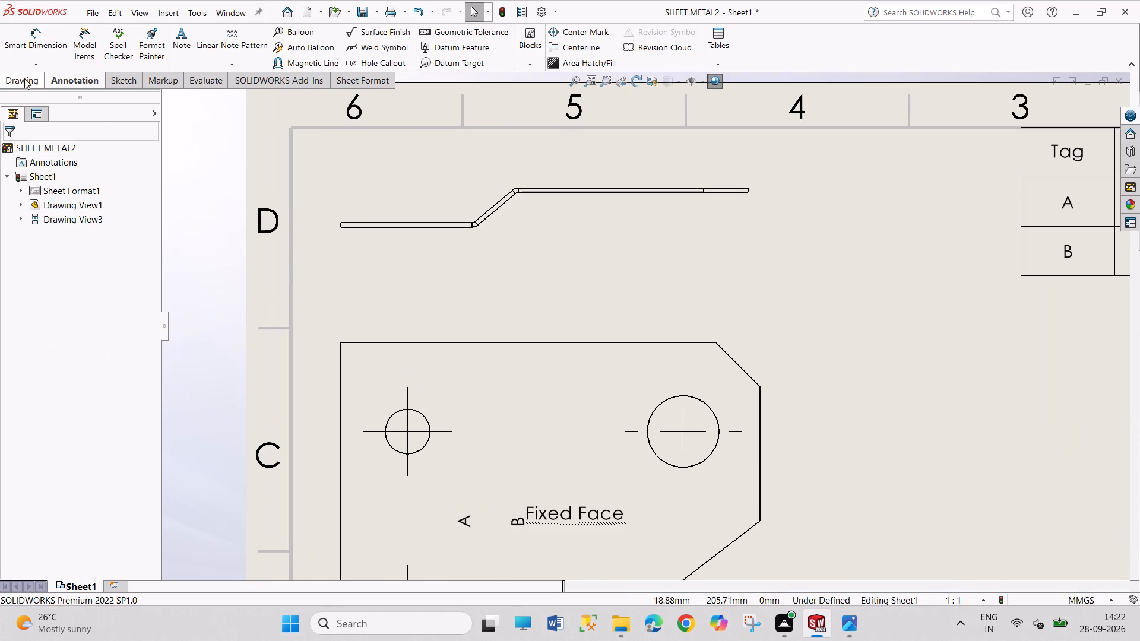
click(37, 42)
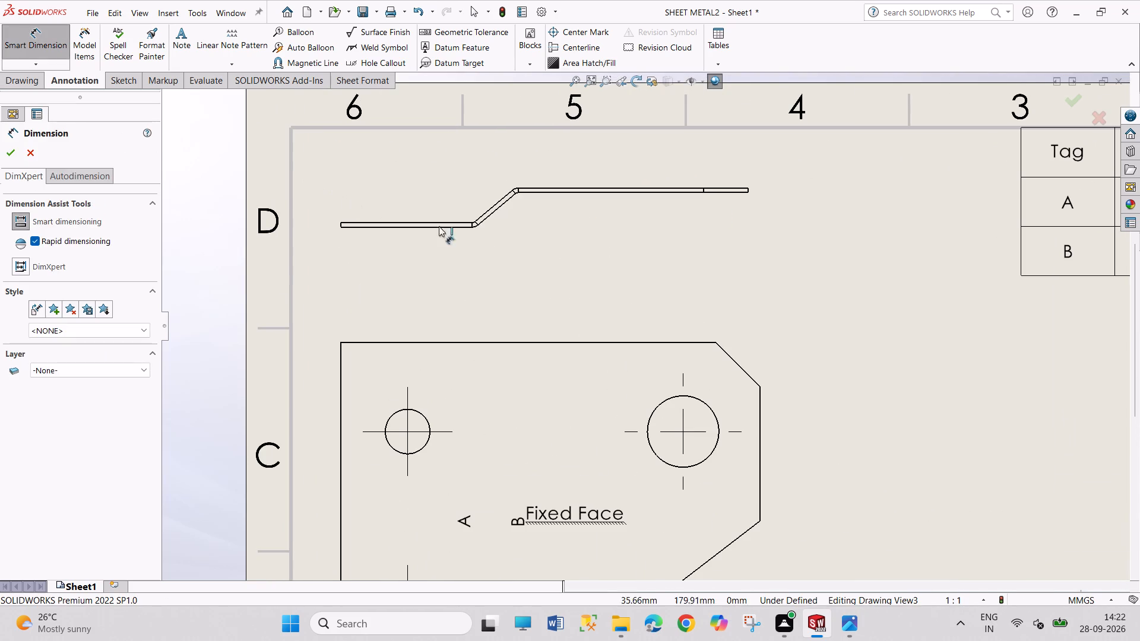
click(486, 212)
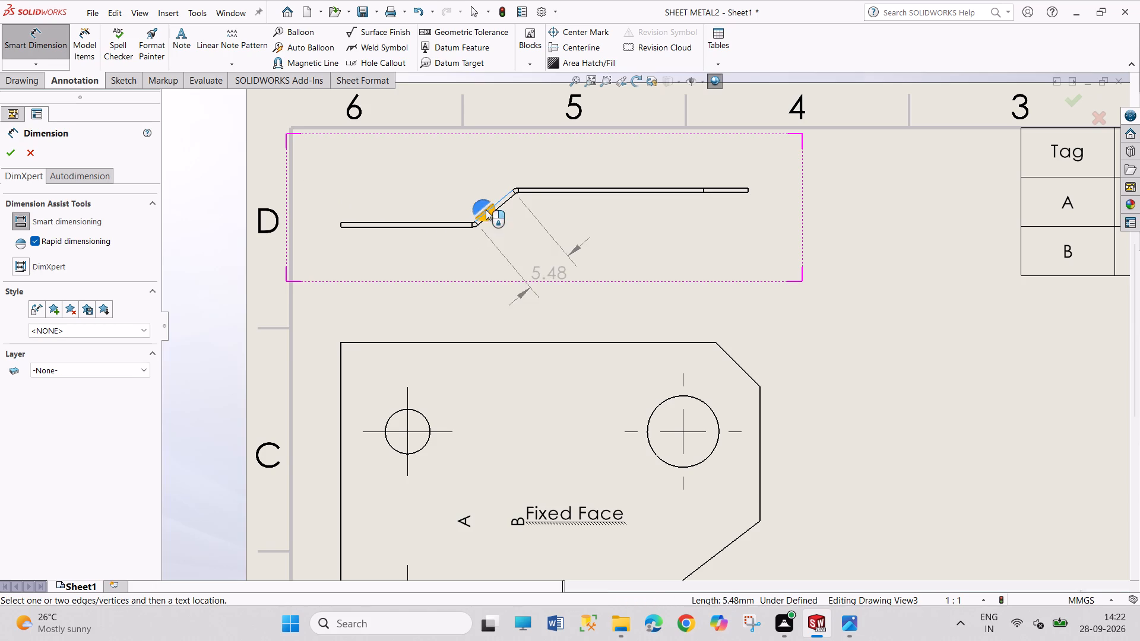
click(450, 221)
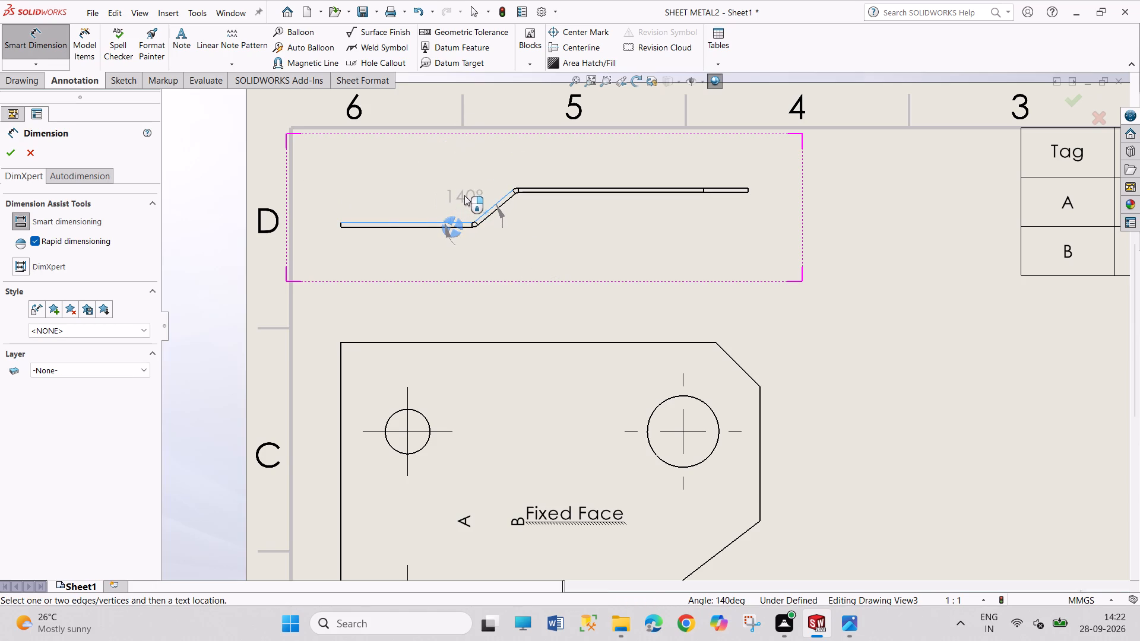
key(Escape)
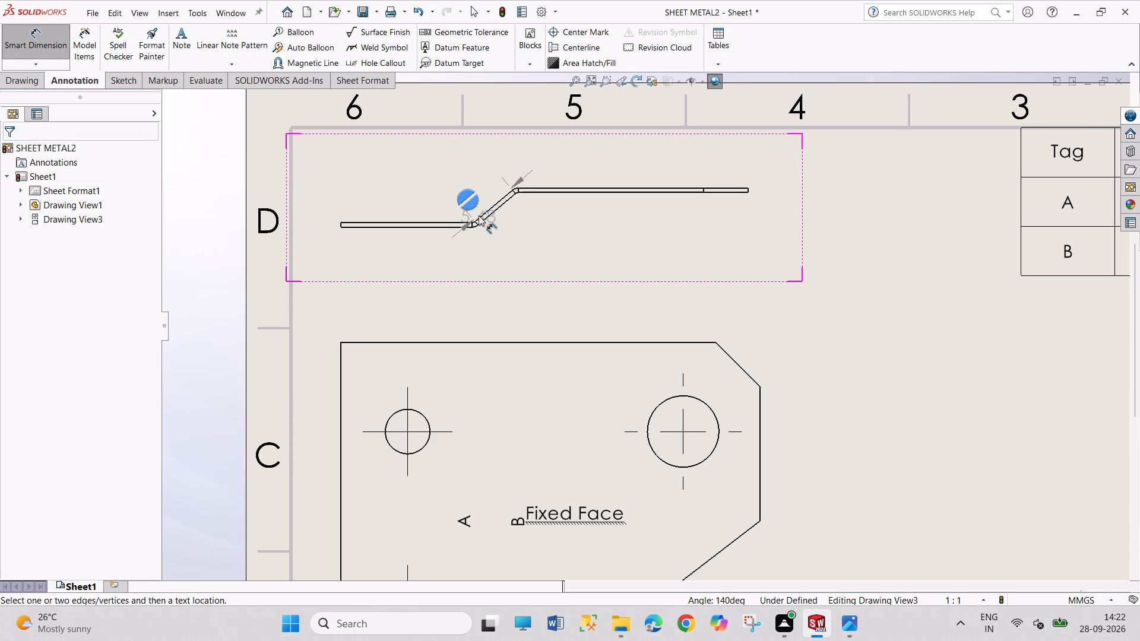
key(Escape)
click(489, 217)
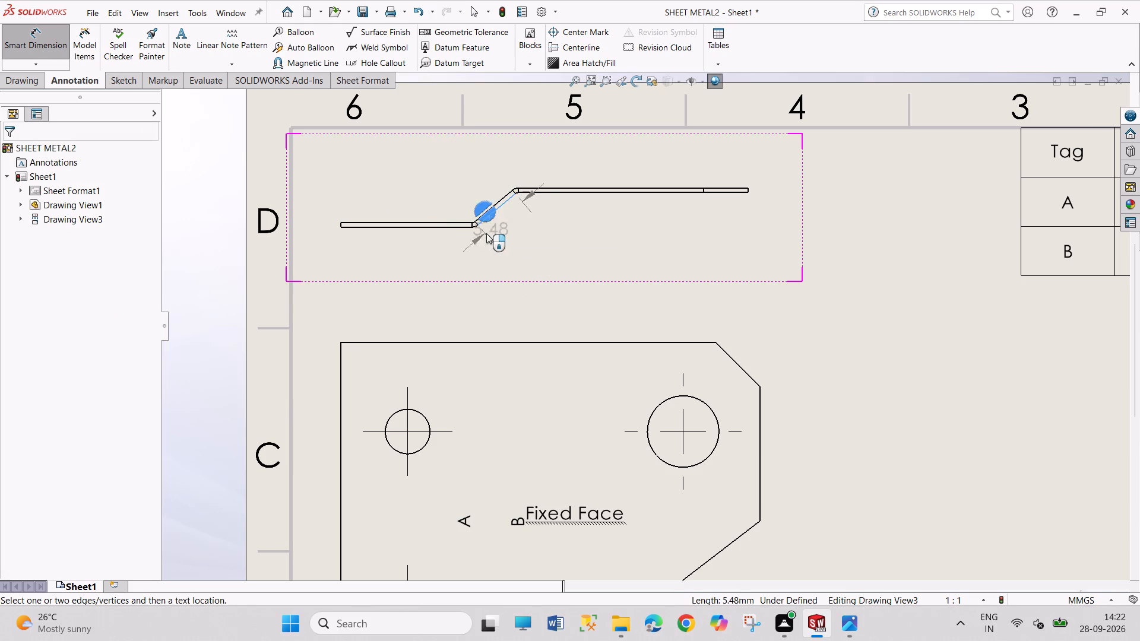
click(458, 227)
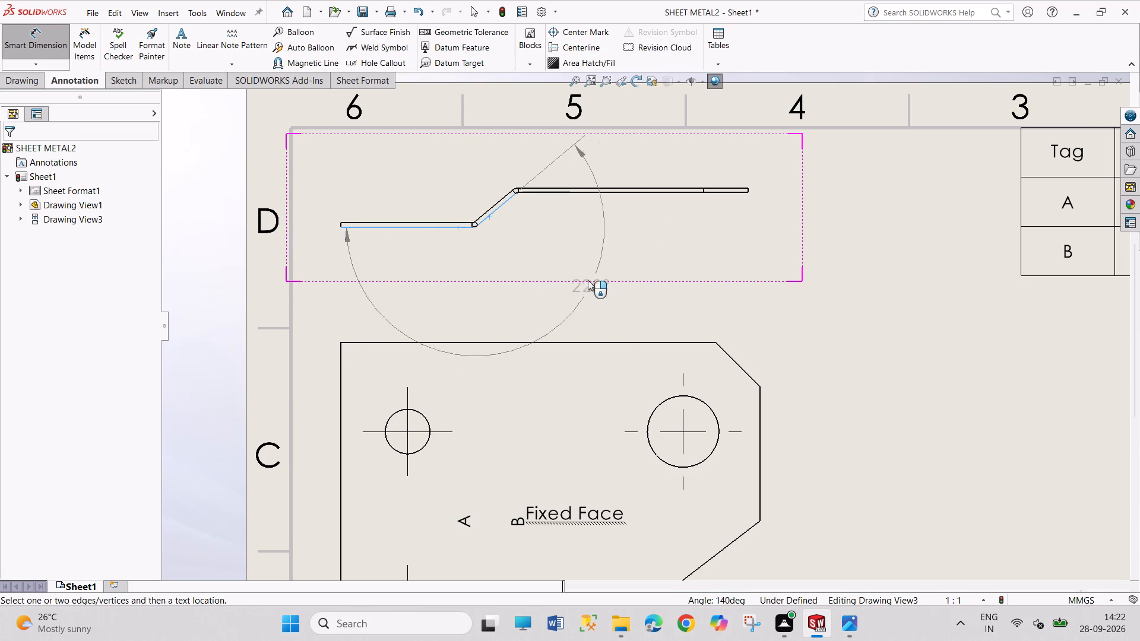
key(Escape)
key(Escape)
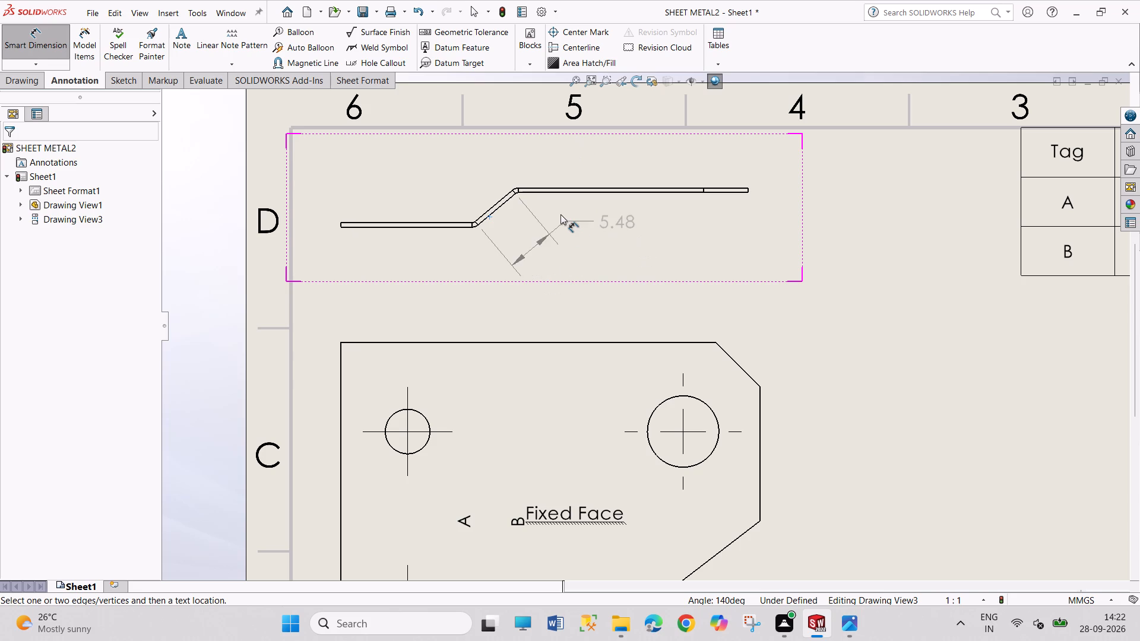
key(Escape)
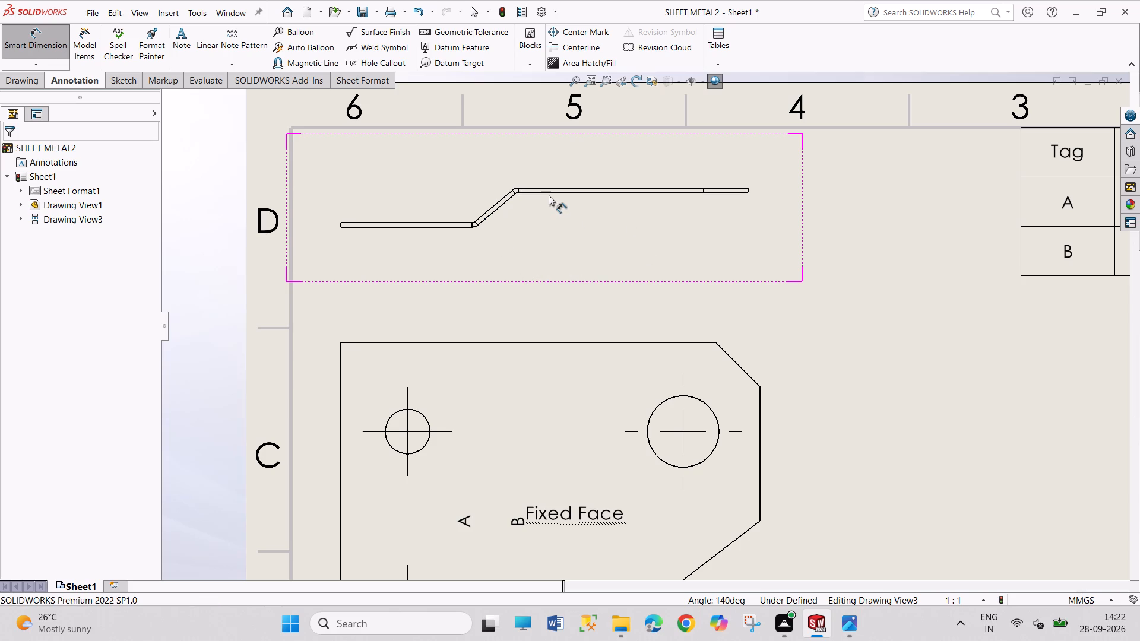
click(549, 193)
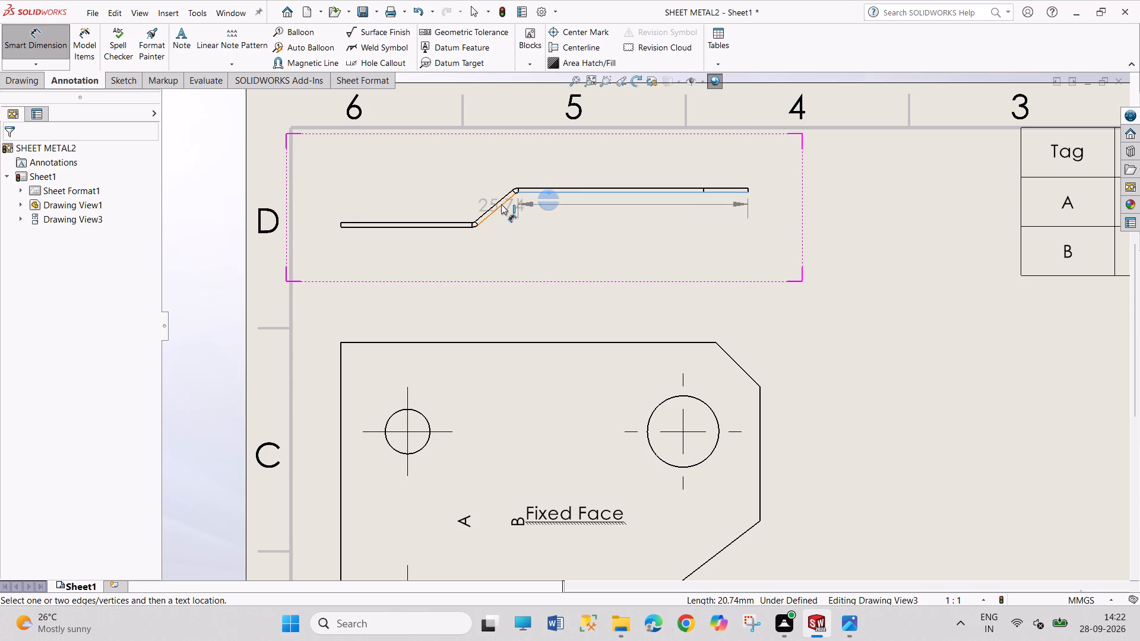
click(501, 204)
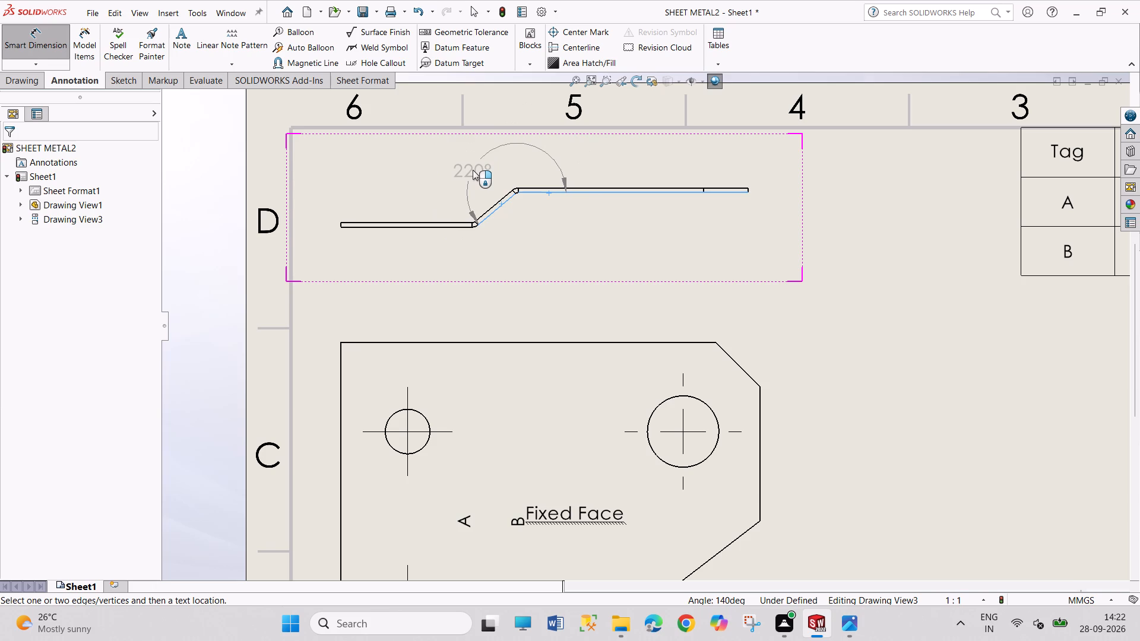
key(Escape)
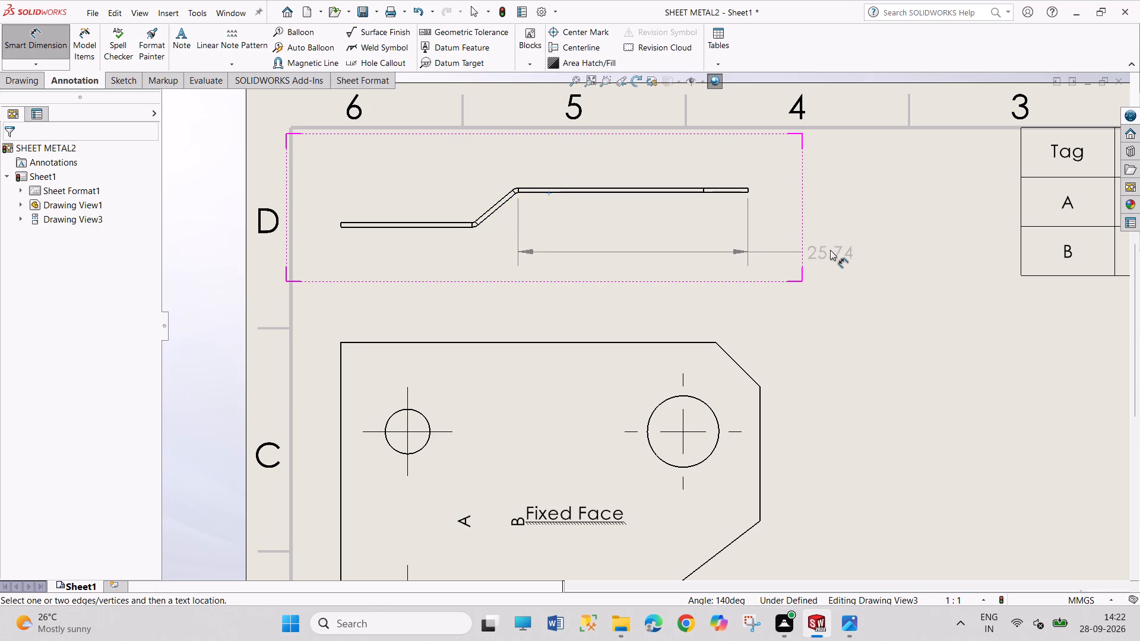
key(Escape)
Dimension the sheet thickness at the right end of the bent edge view.
scroll(777, 179, down, 3)
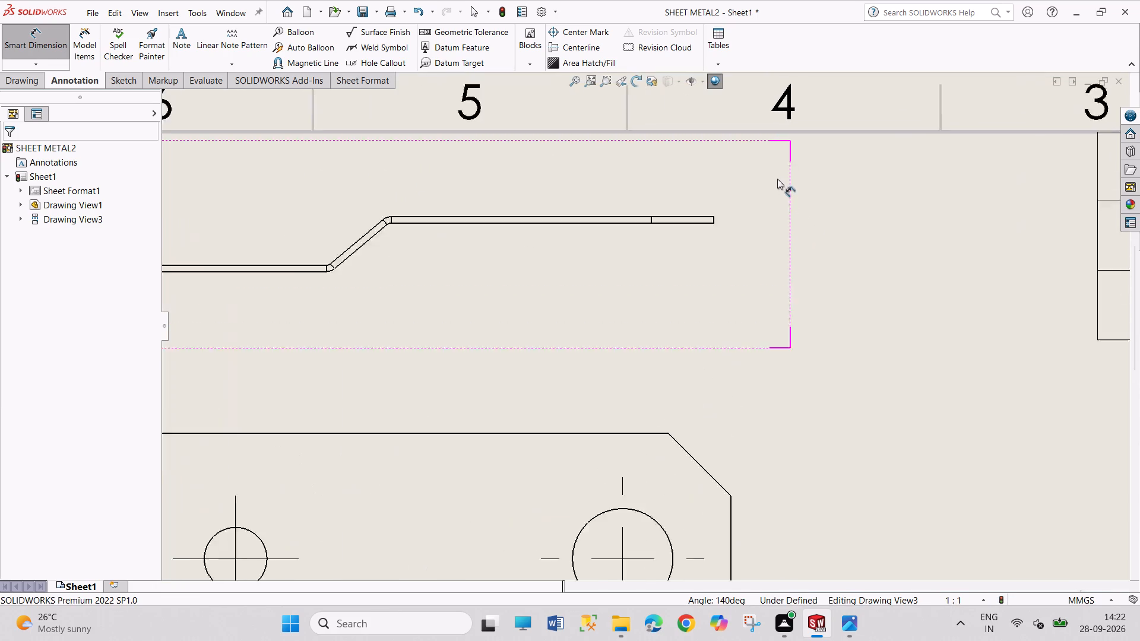
scroll(777, 179, down, 2)
click(678, 249)
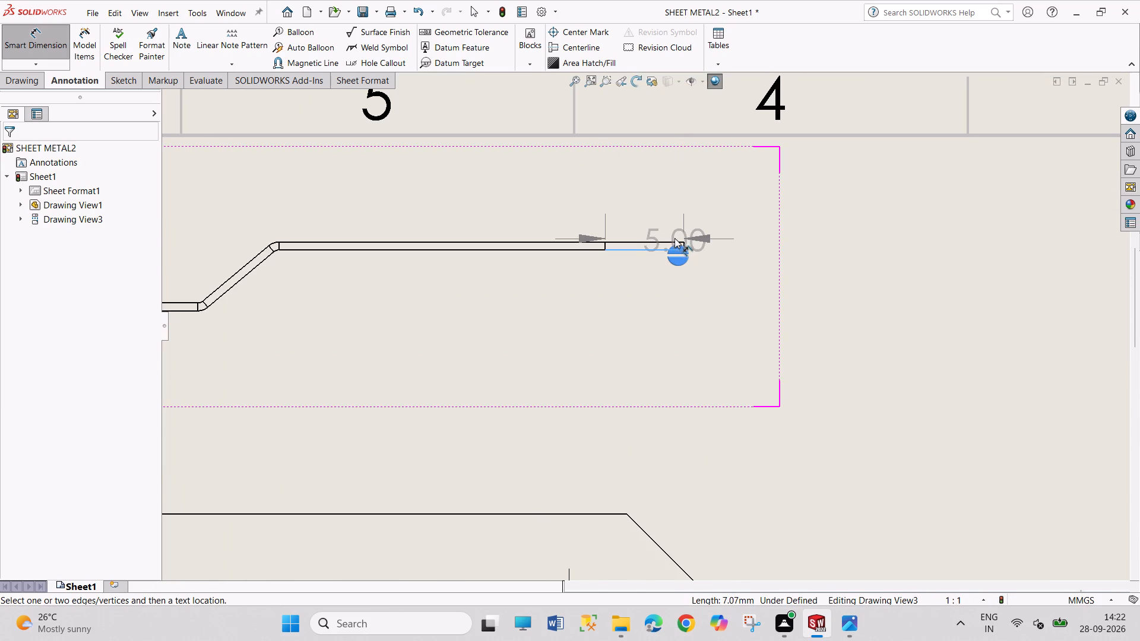
click(667, 243)
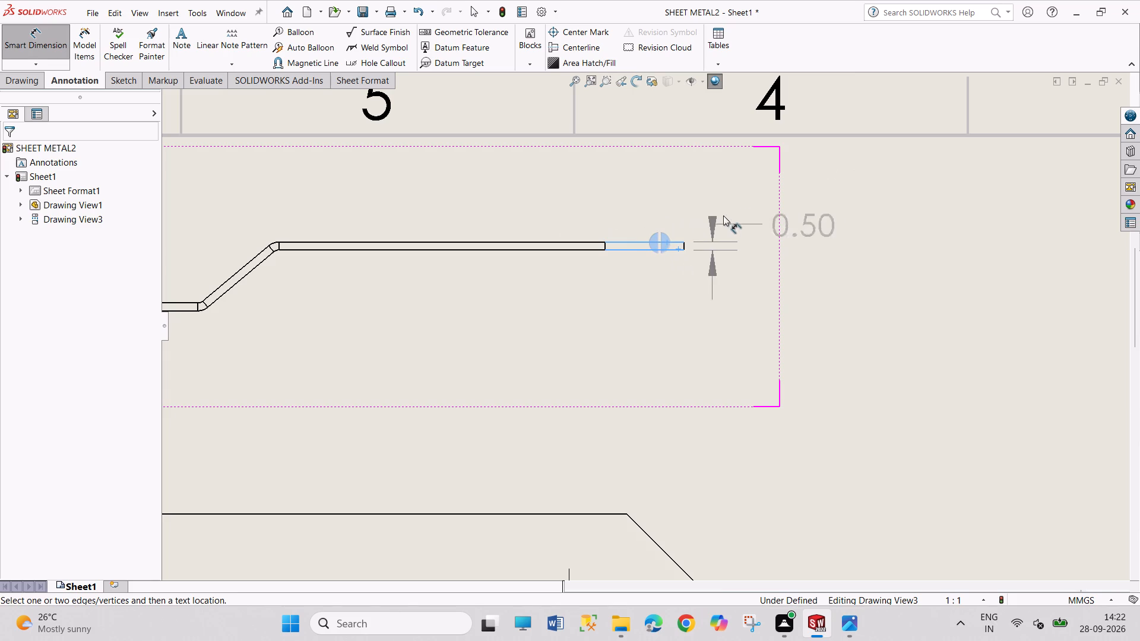
click(730, 196)
Dimension the length of the short vertical edge on the right side of the flat pattern view.
scroll(720, 326, up, 5)
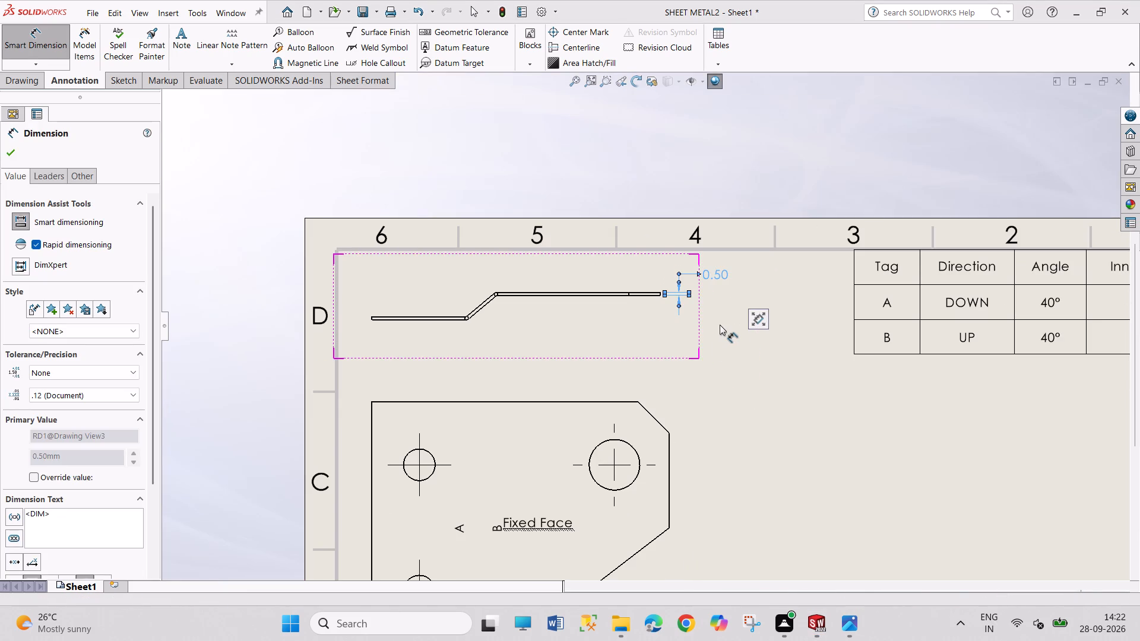
scroll(637, 423, up, 2)
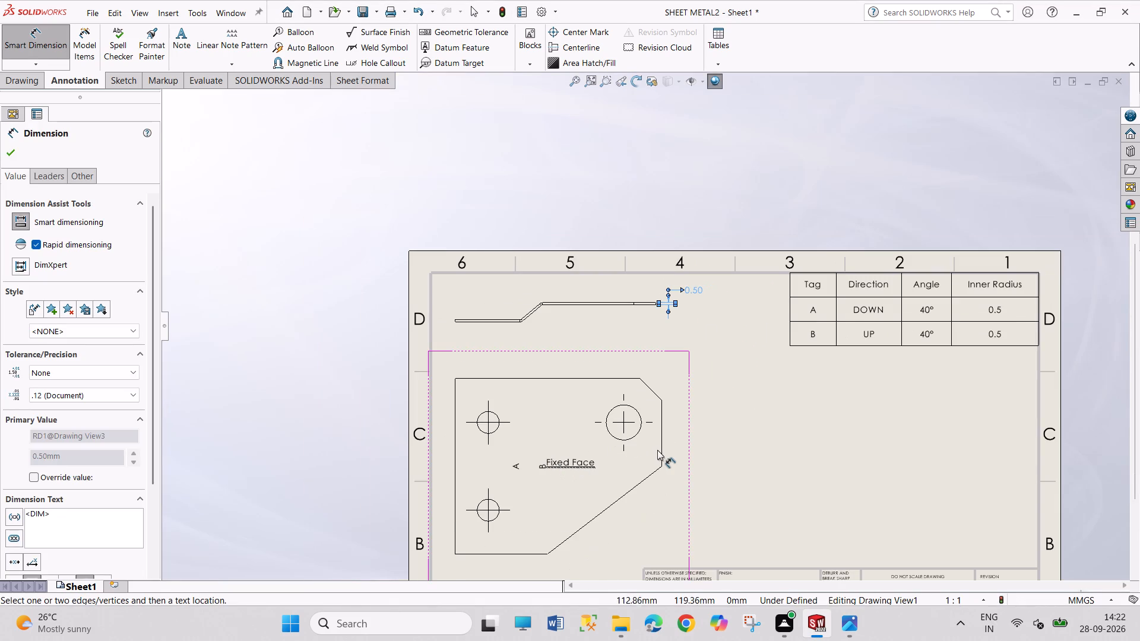
click(661, 445)
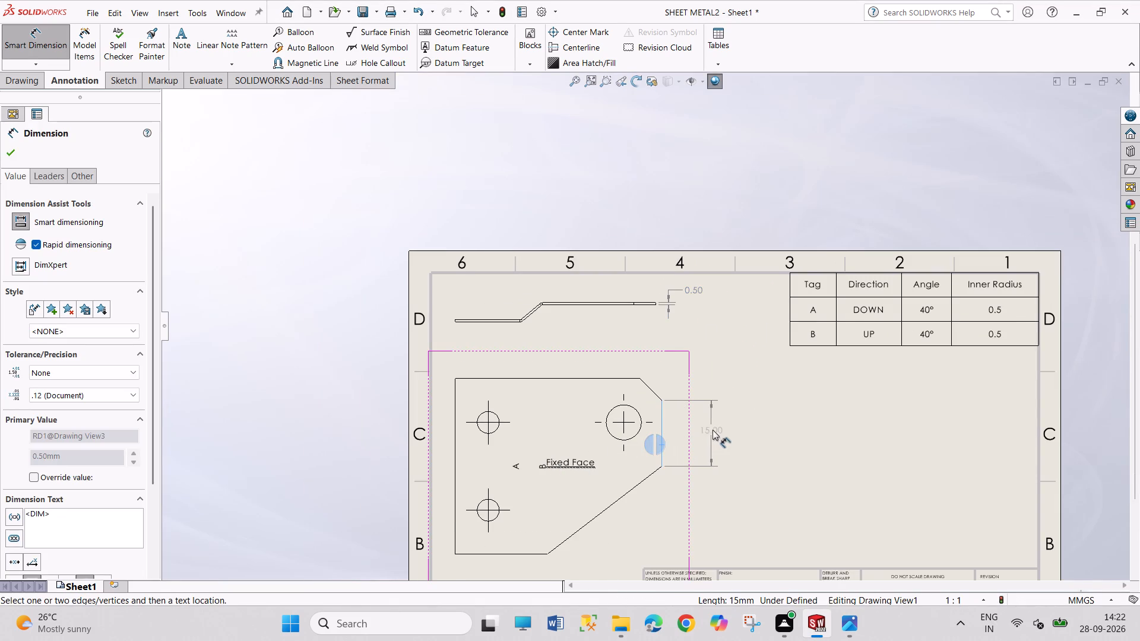
click(664, 441)
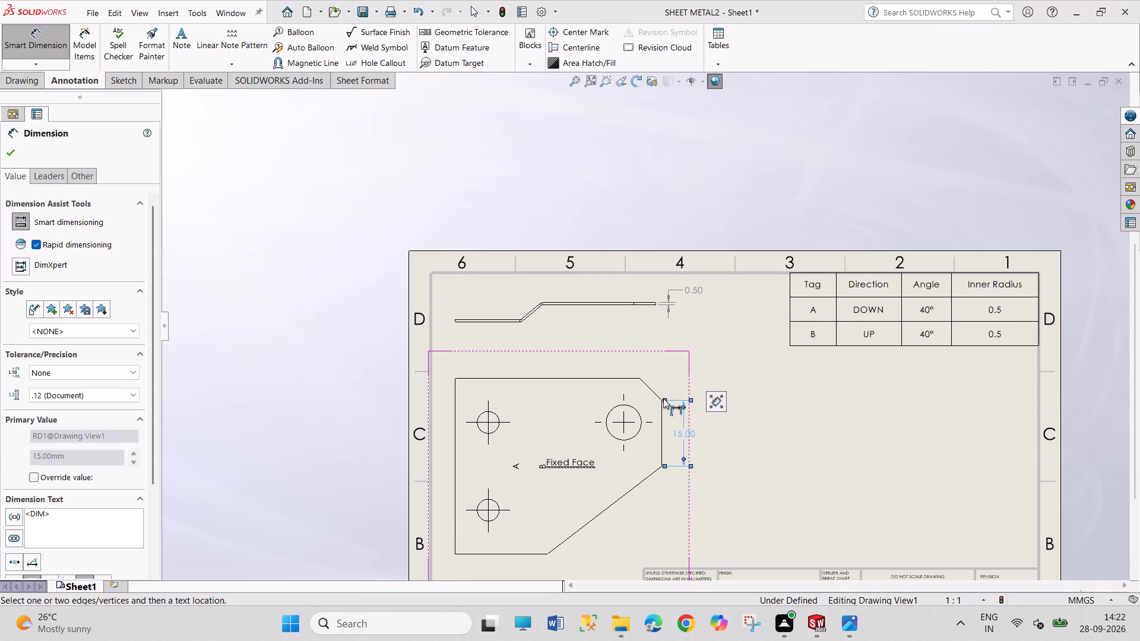
Dimension the horizontal and vertical extents of the flat pattern's upper-right chamfer, and end the dimensioning command.
click(639, 378)
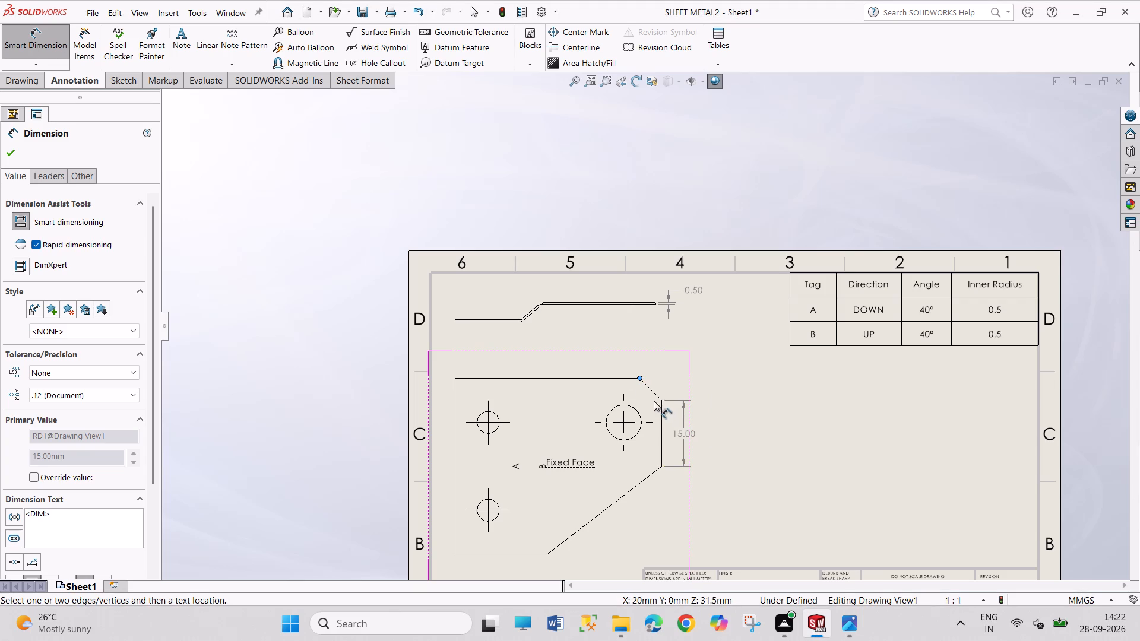
click(662, 399)
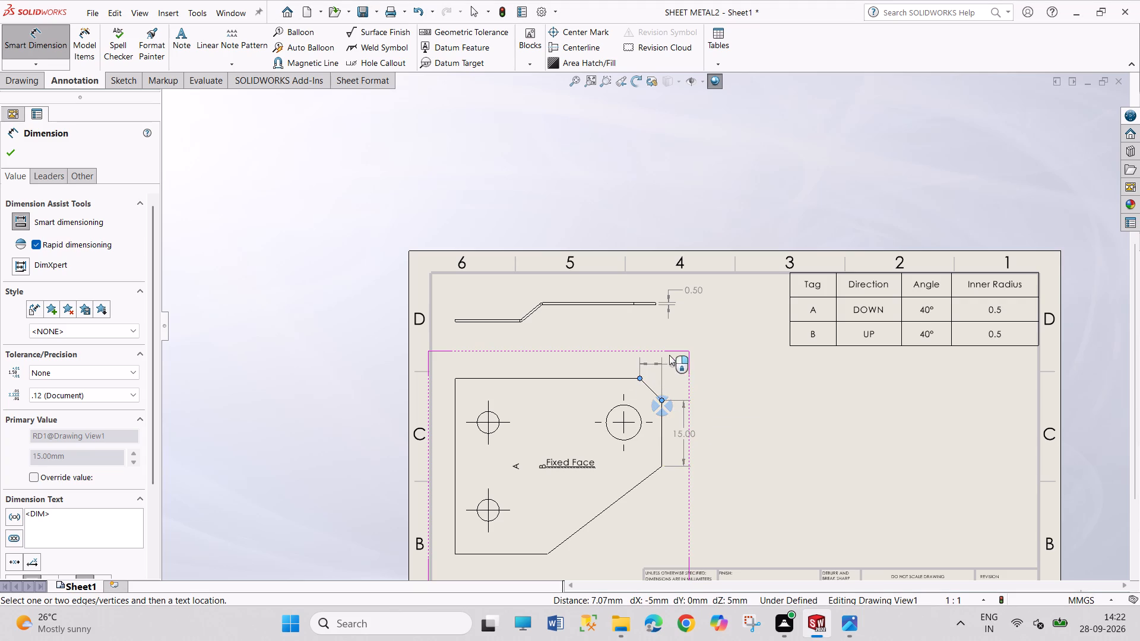
click(658, 397)
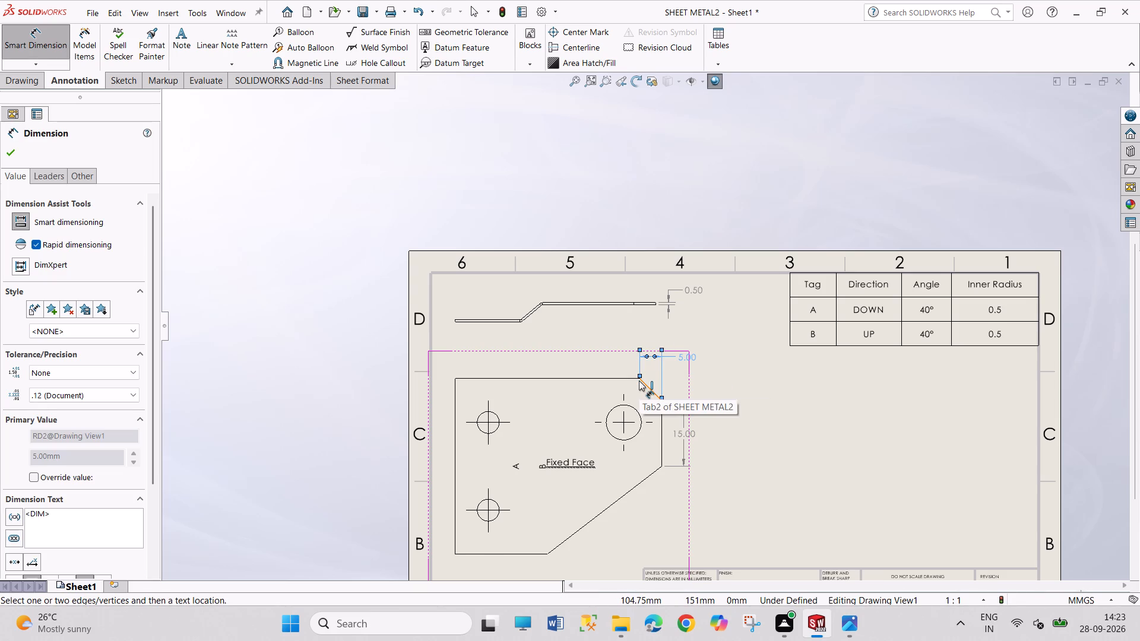
click(623, 378)
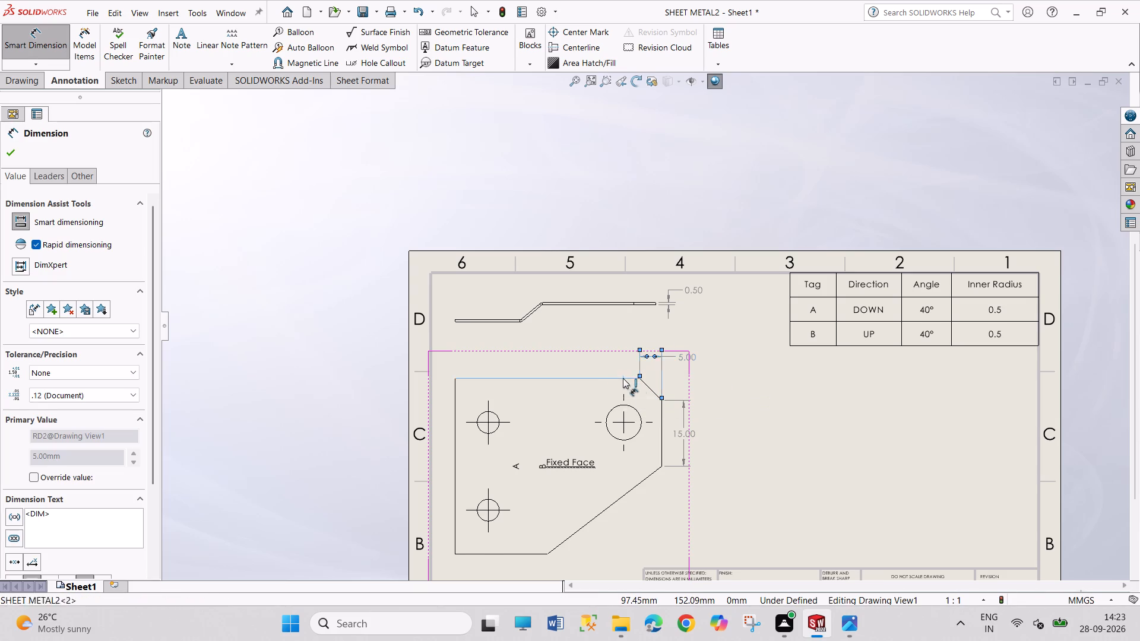
click(661, 401)
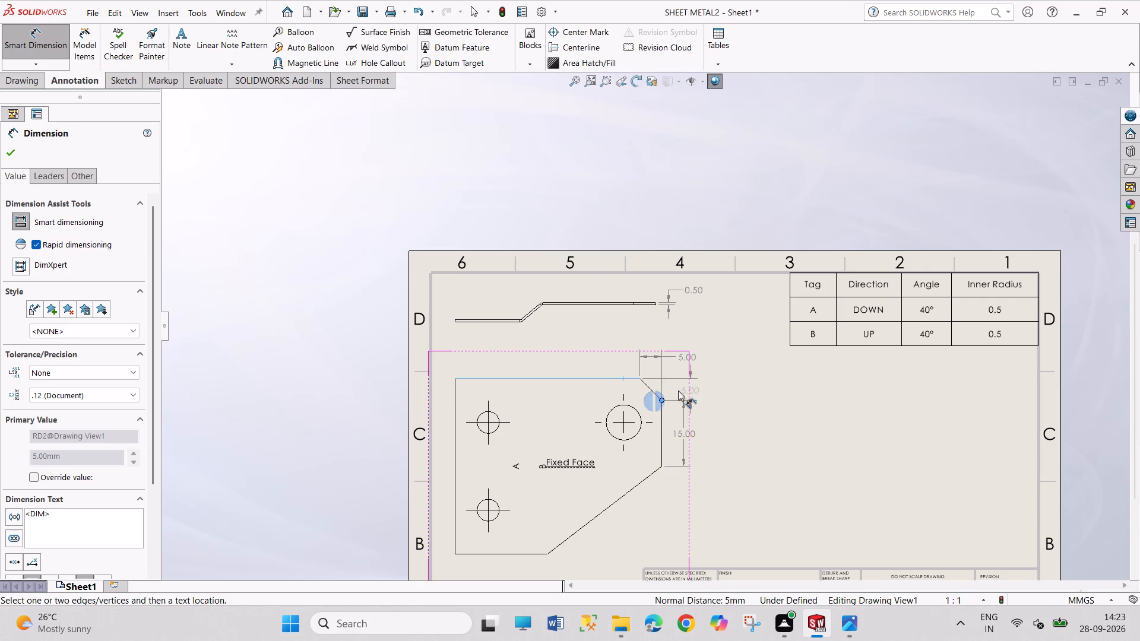
click(663, 395)
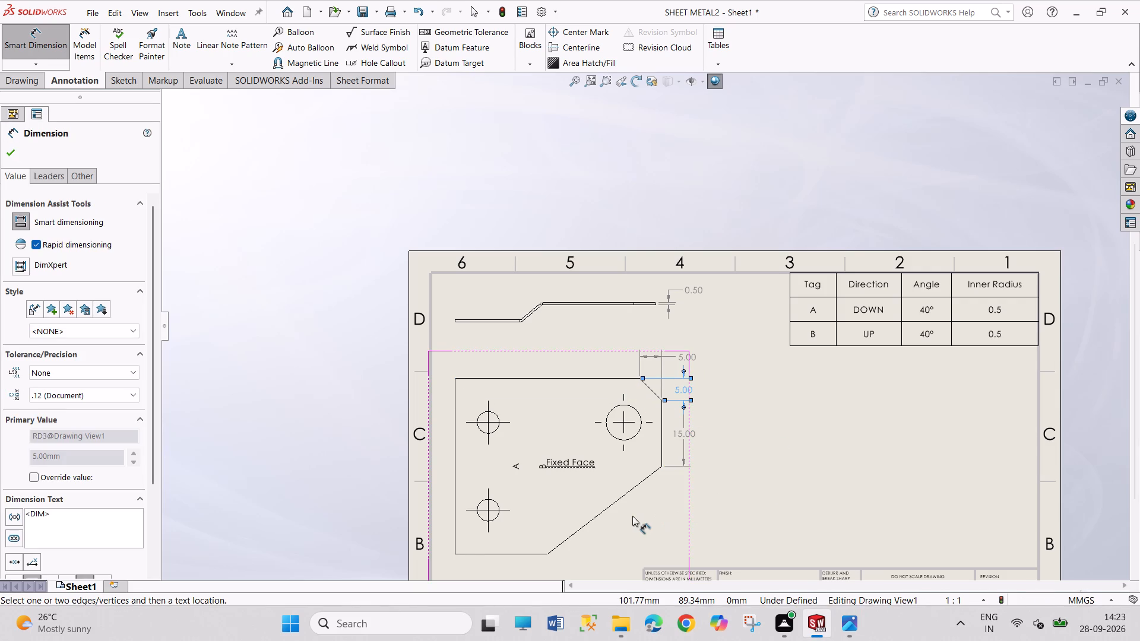
scroll(632, 516, up, 2)
right_click(997, 383)
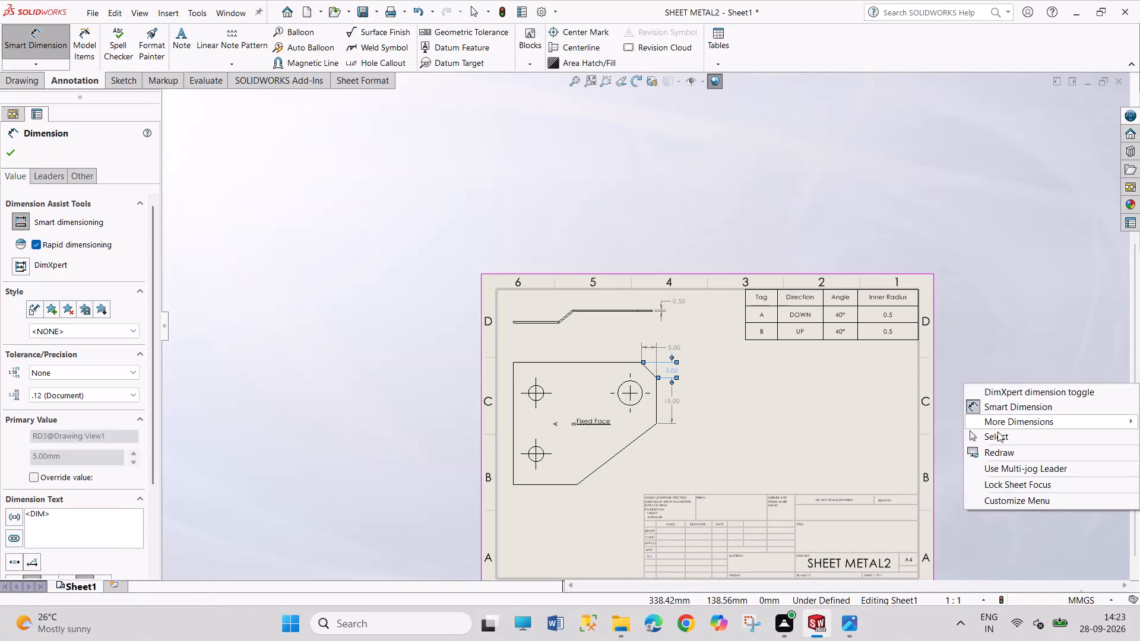
click(997, 439)
Move the flat pattern view, together with its aligned edge view, slightly to the right on the sheet.
drag(658, 450, 667, 450)
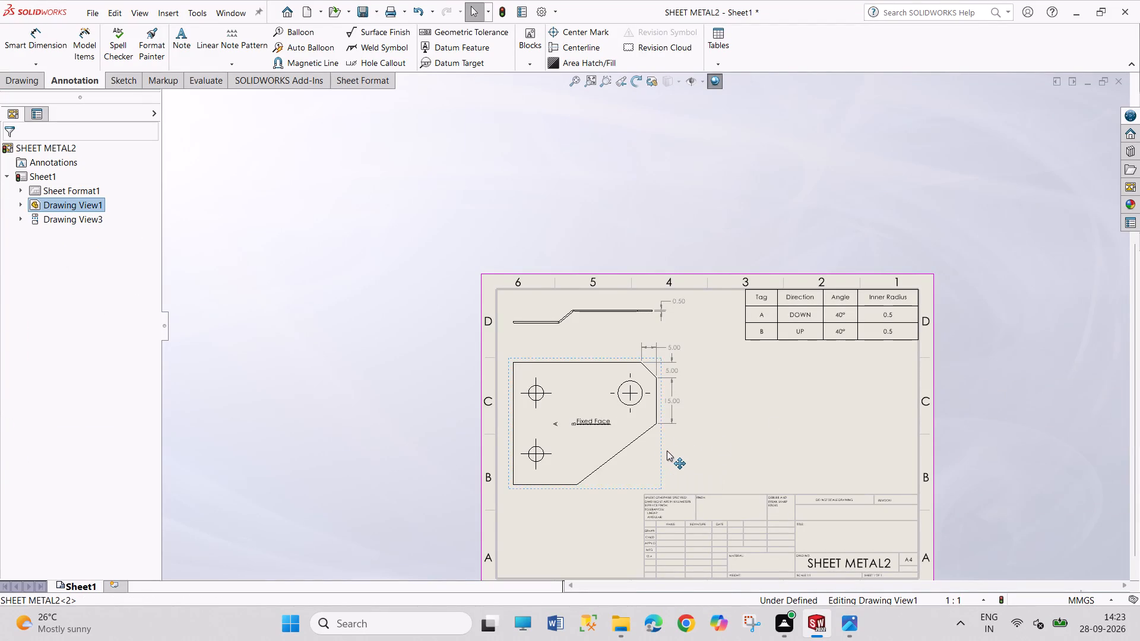
drag(667, 450, 677, 452)
Dimension the horizontal distance from the flat pattern's left edge to the centre of the large upper-right hole, placing it above the view.
right_drag(334, 437, 346, 371)
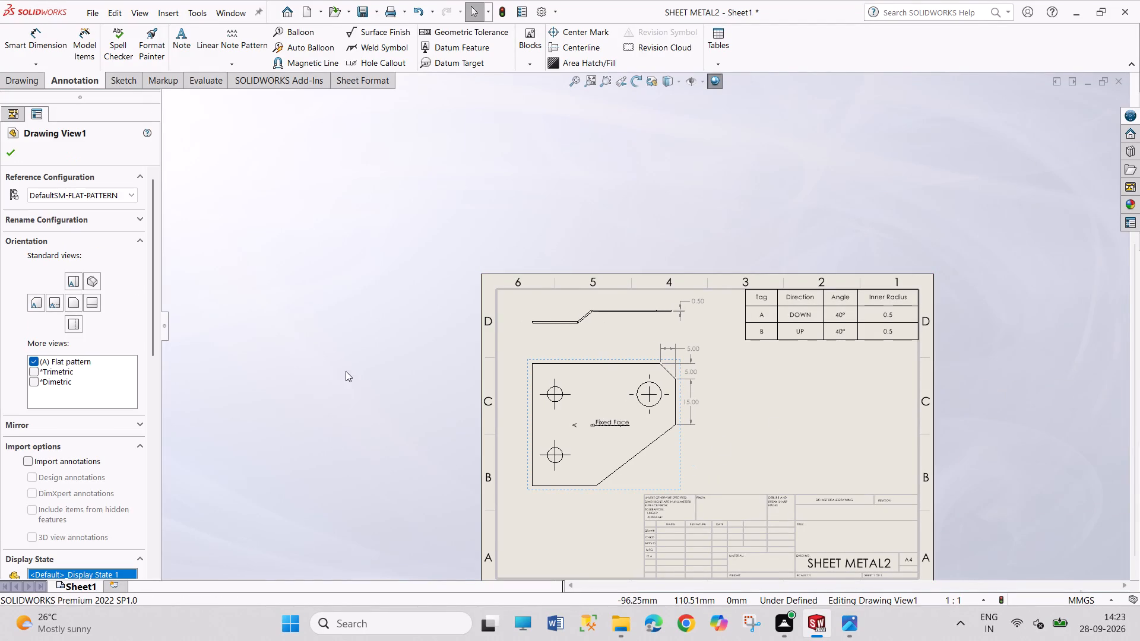
right_drag(346, 371, 355, 310)
scroll(585, 513, down, 3)
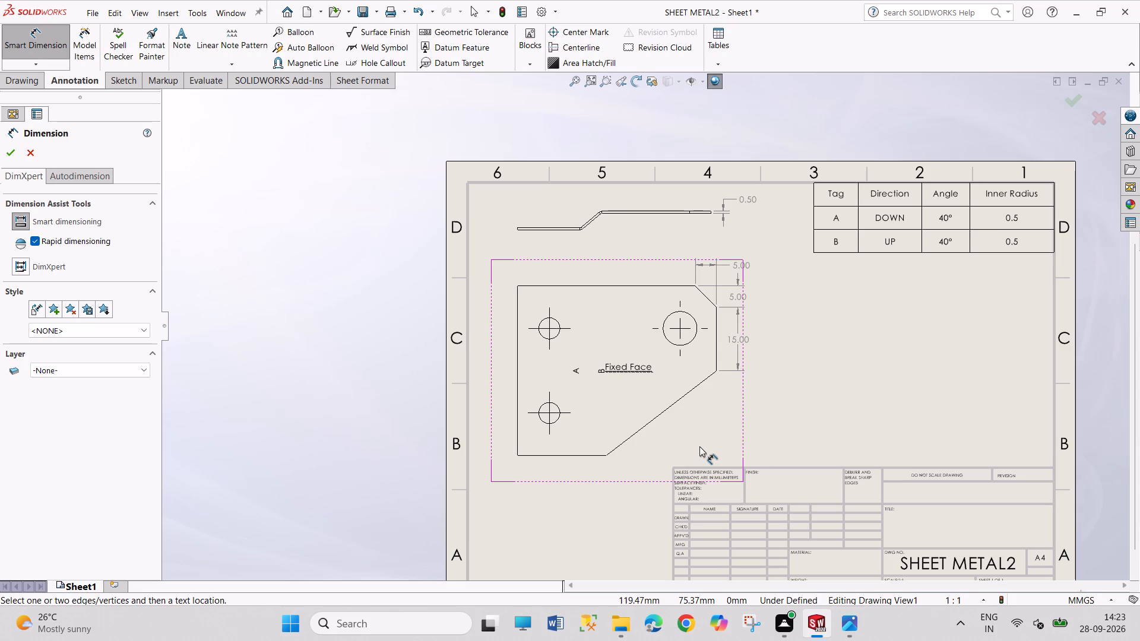
click(679, 328)
click(518, 337)
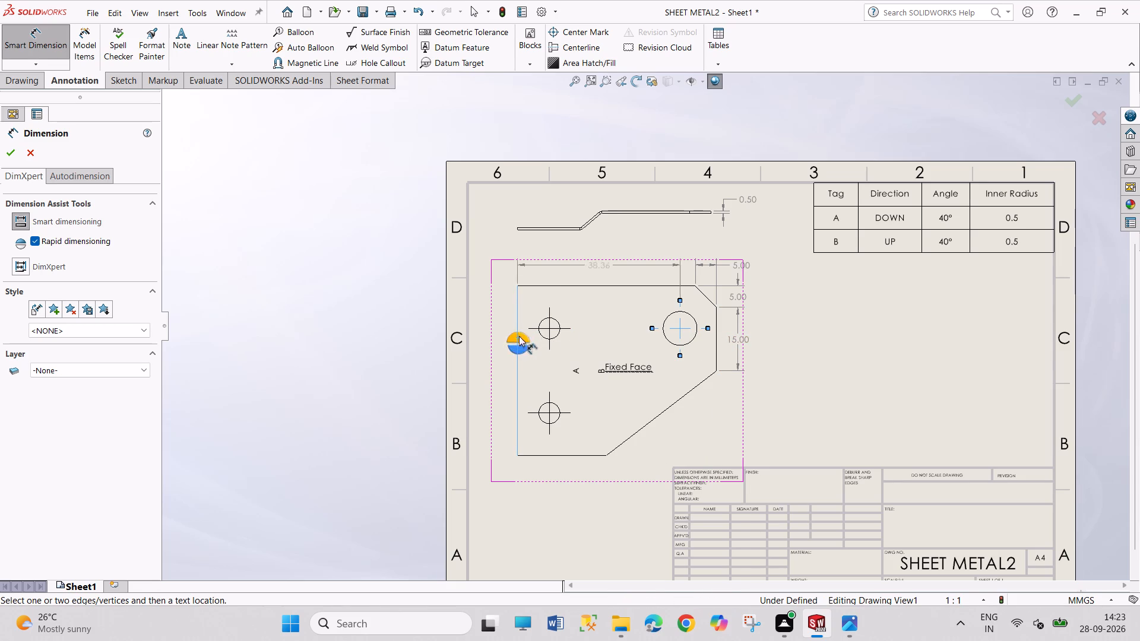
click(584, 252)
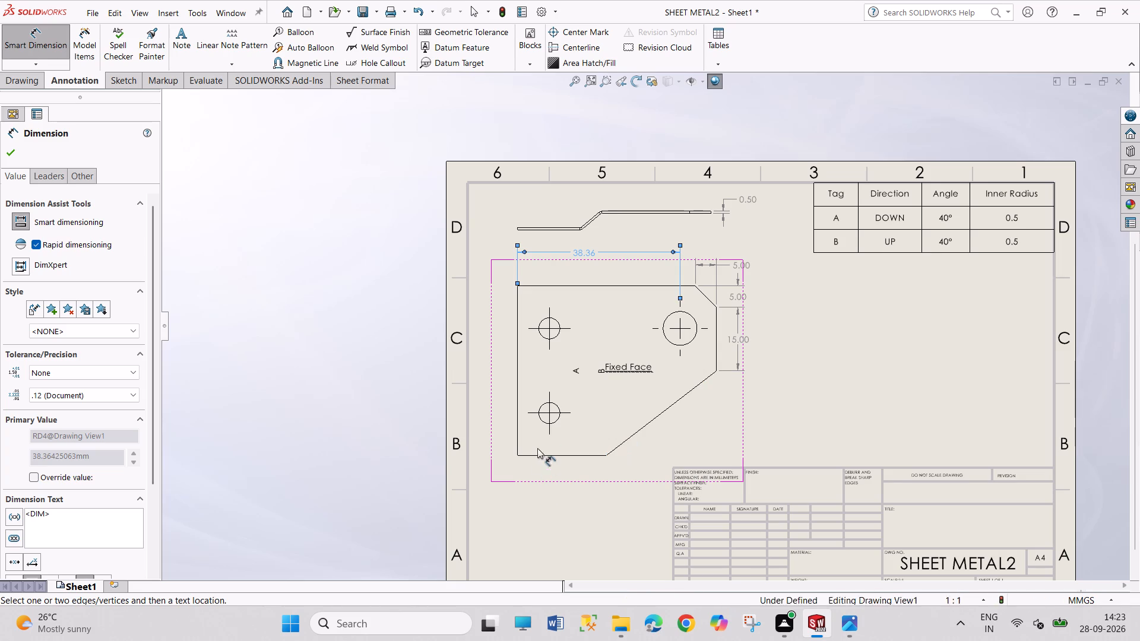
Dimension the diameters of the two small left holes and the large upper-right hole in the flat pattern view, and end dimensioning.
click(558, 423)
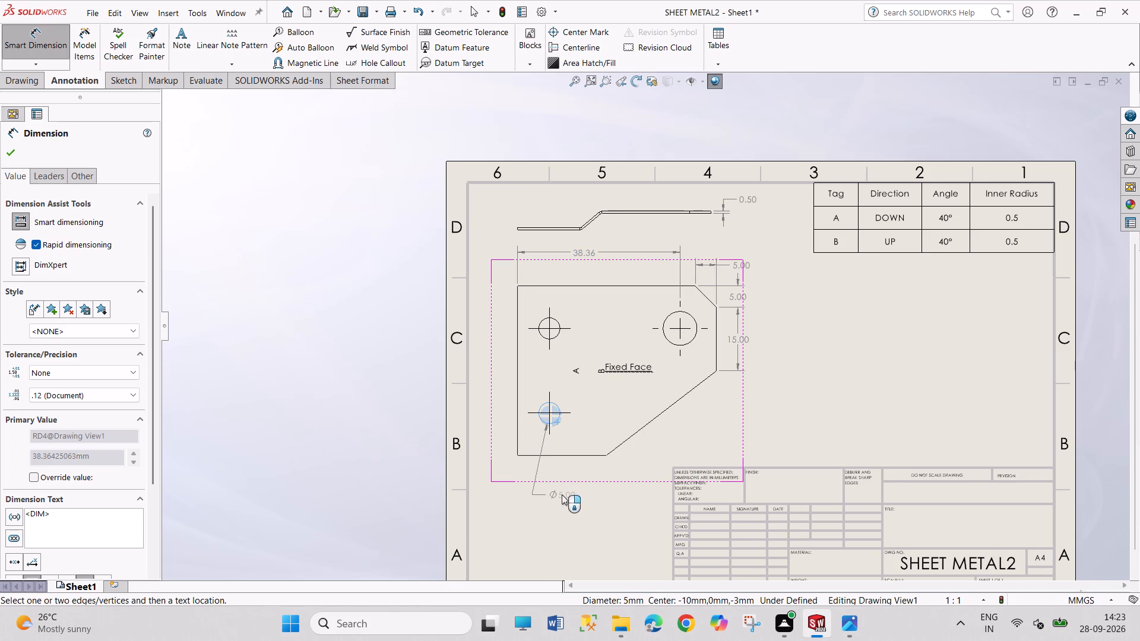
click(562, 494)
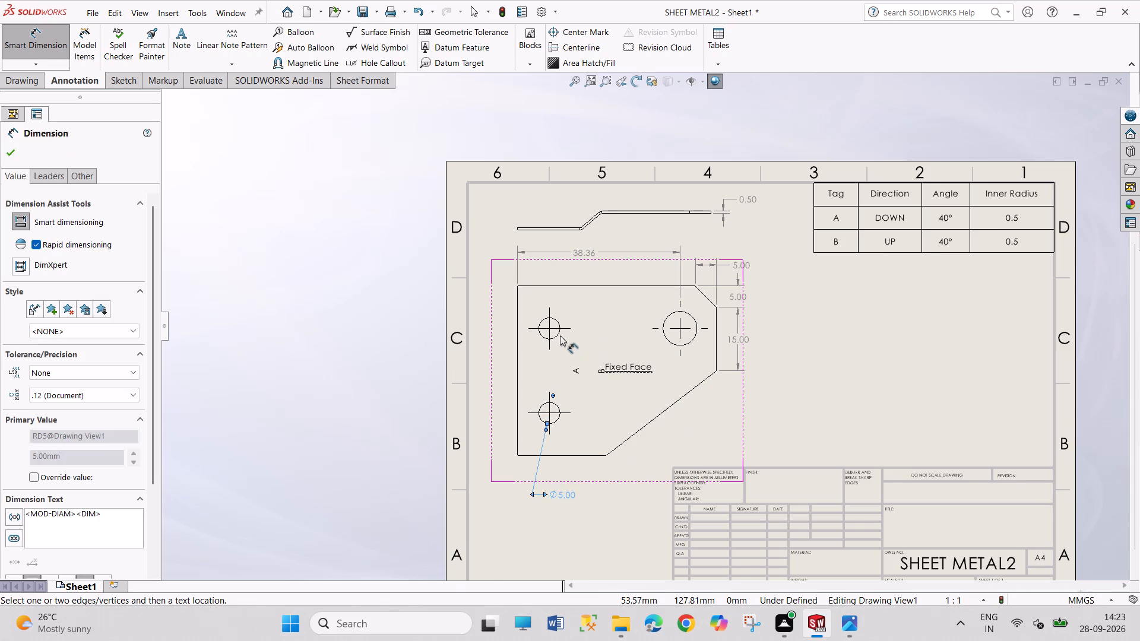
click(560, 333)
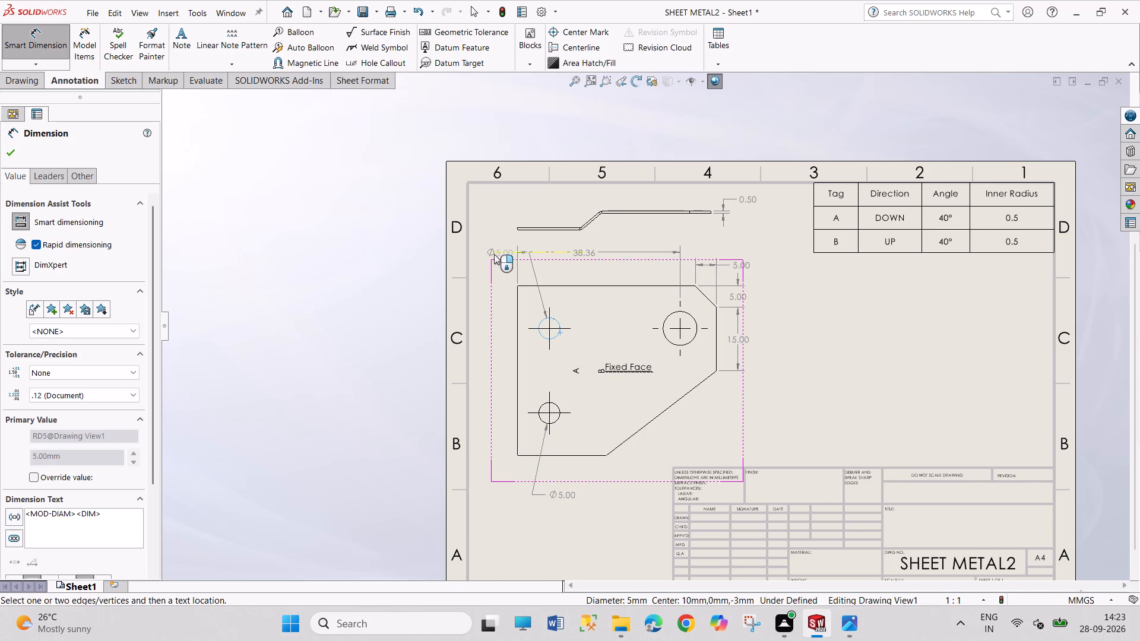
click(486, 264)
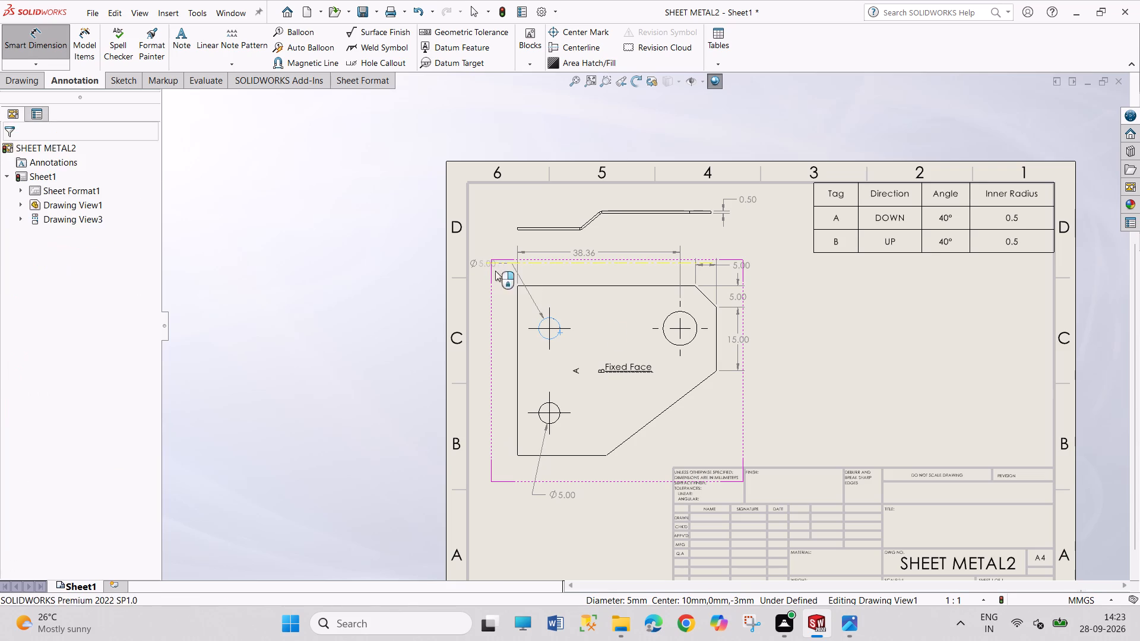
click(692, 337)
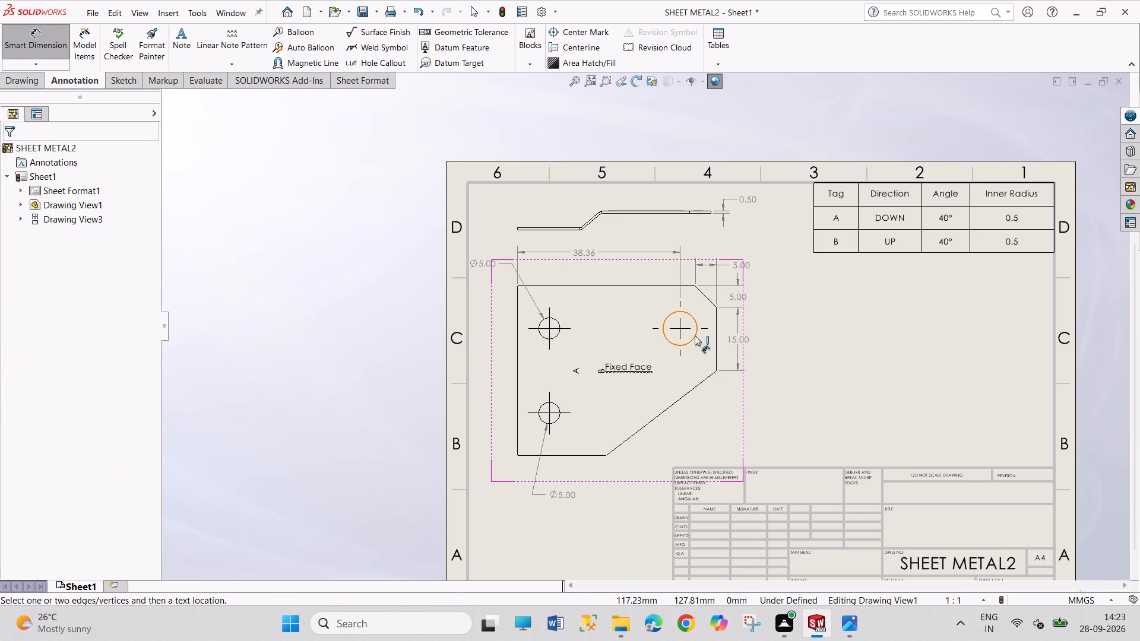
click(695, 335)
click(736, 412)
right_click(822, 396)
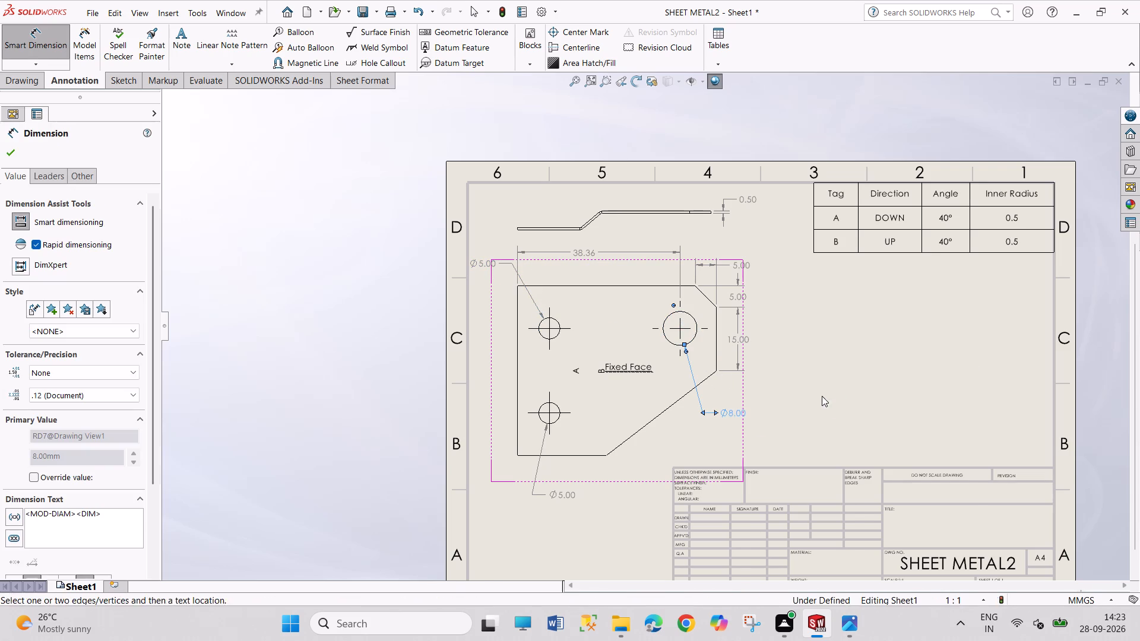
click(841, 448)
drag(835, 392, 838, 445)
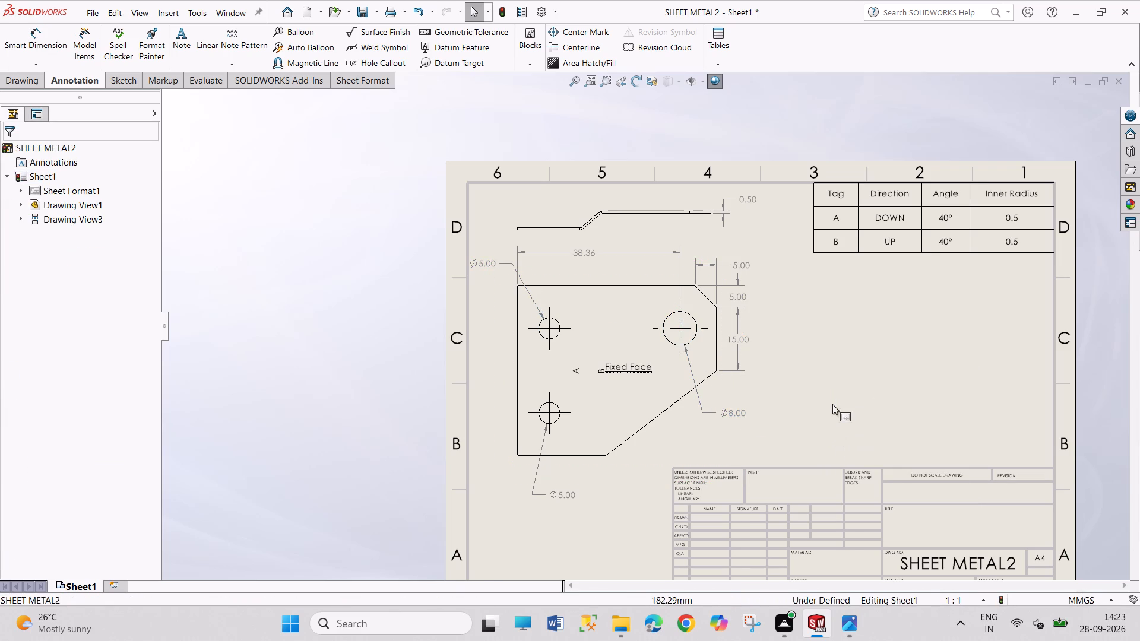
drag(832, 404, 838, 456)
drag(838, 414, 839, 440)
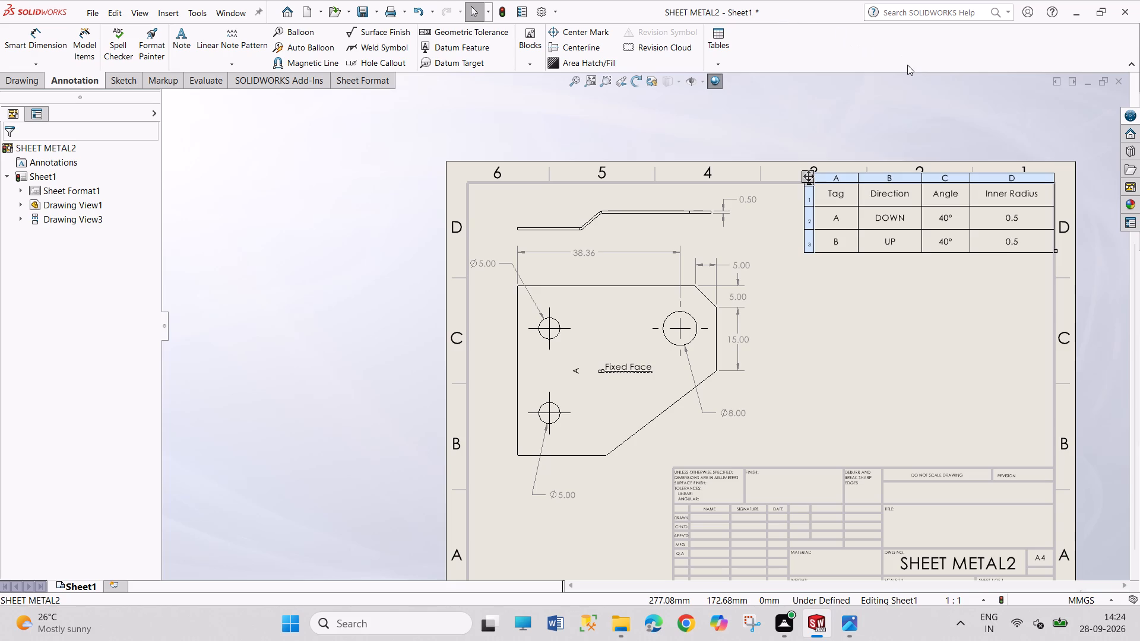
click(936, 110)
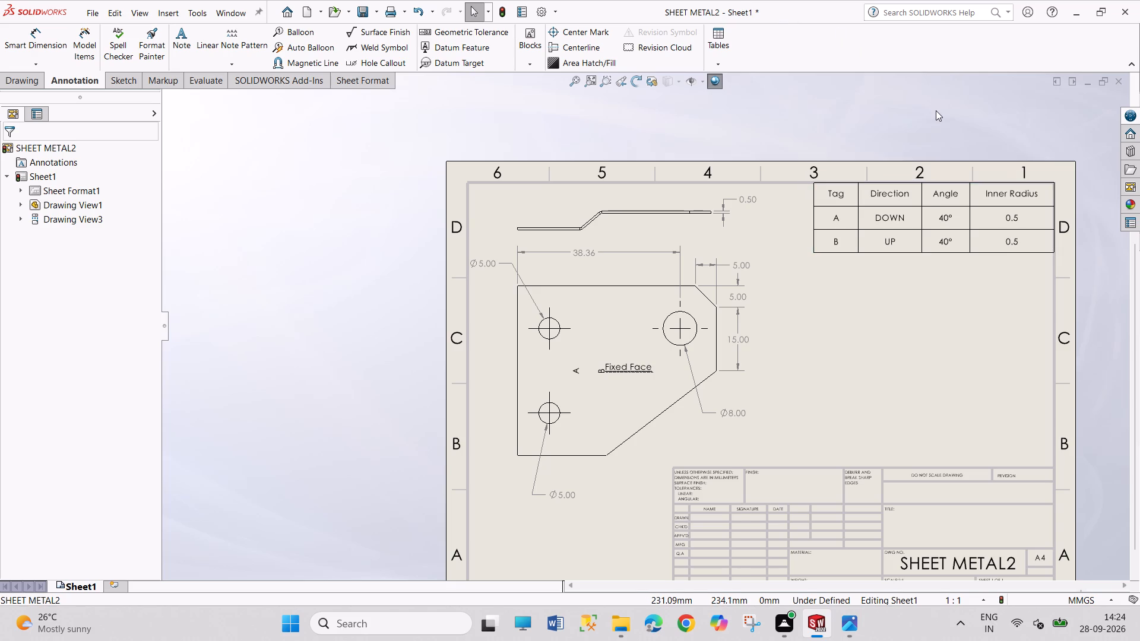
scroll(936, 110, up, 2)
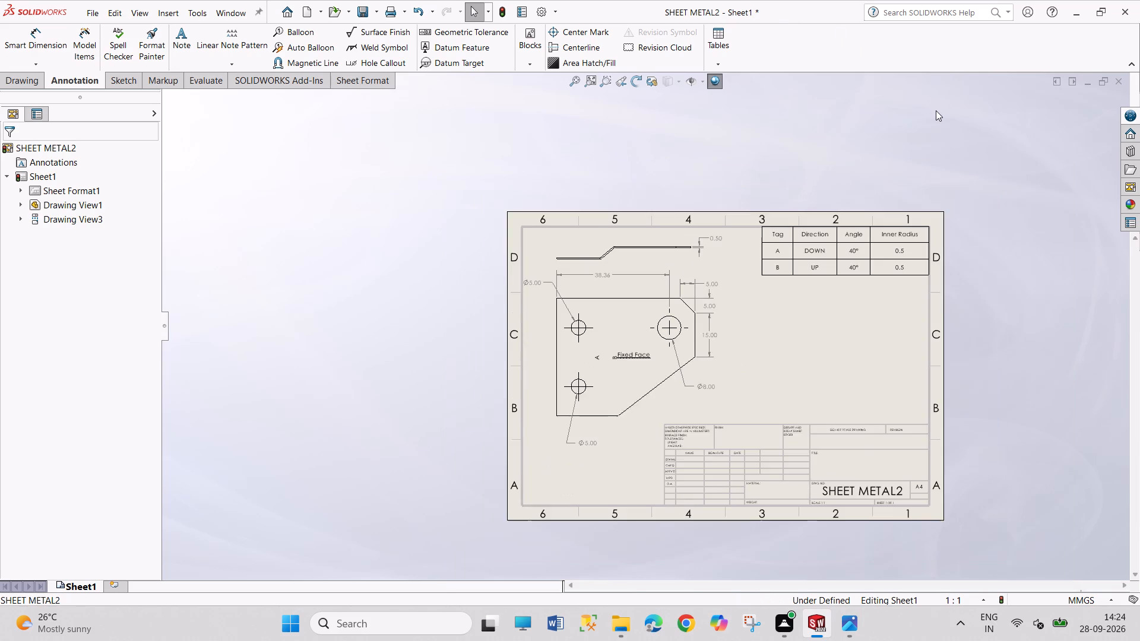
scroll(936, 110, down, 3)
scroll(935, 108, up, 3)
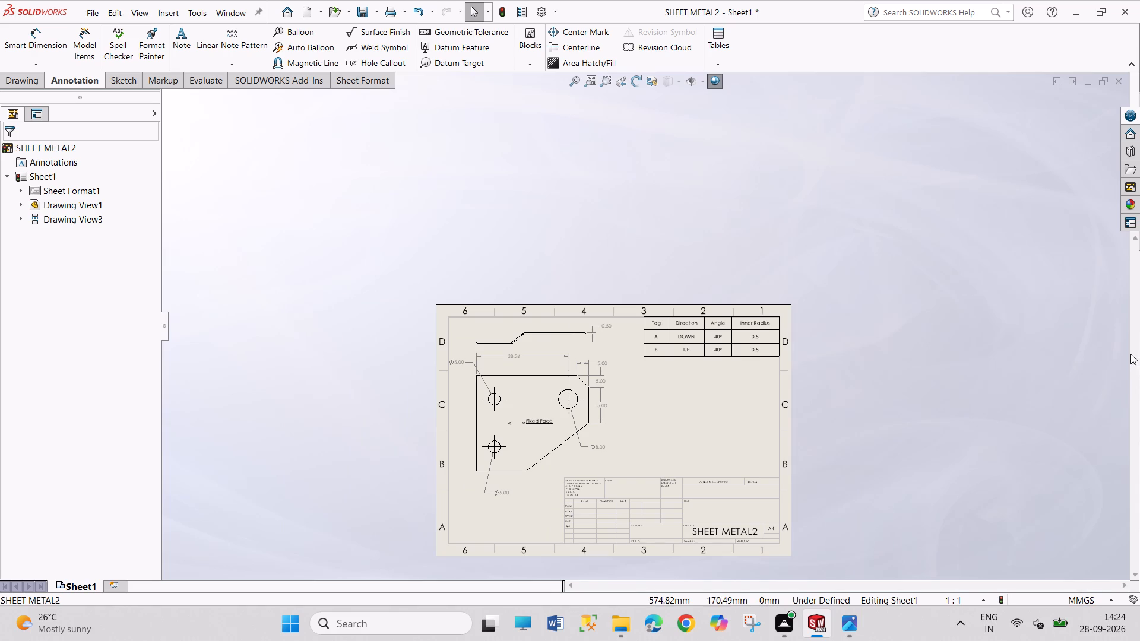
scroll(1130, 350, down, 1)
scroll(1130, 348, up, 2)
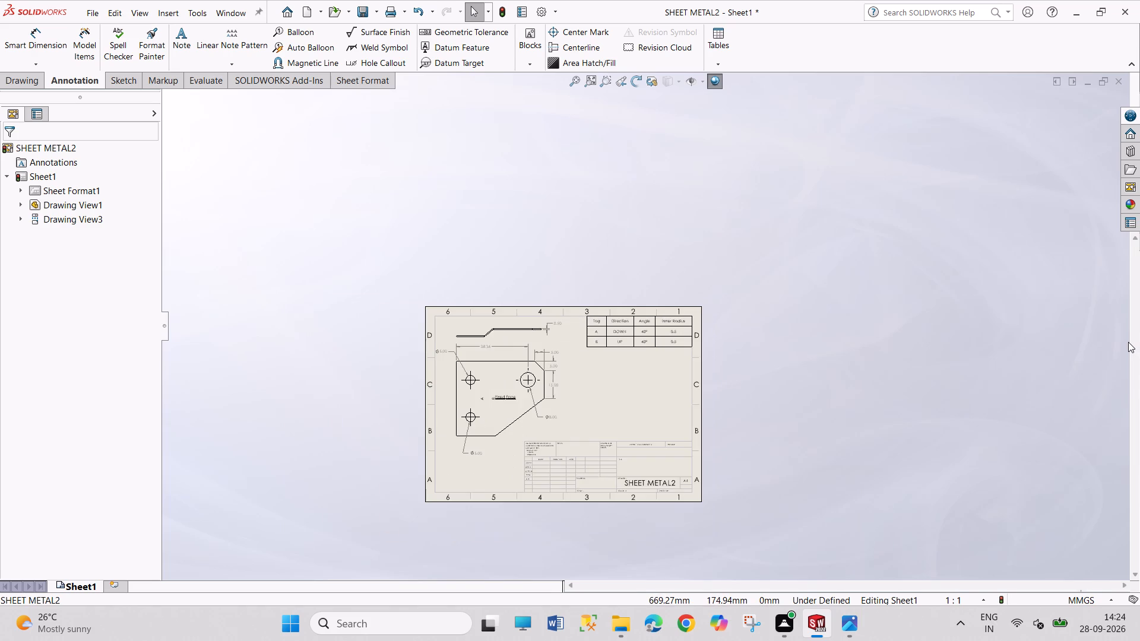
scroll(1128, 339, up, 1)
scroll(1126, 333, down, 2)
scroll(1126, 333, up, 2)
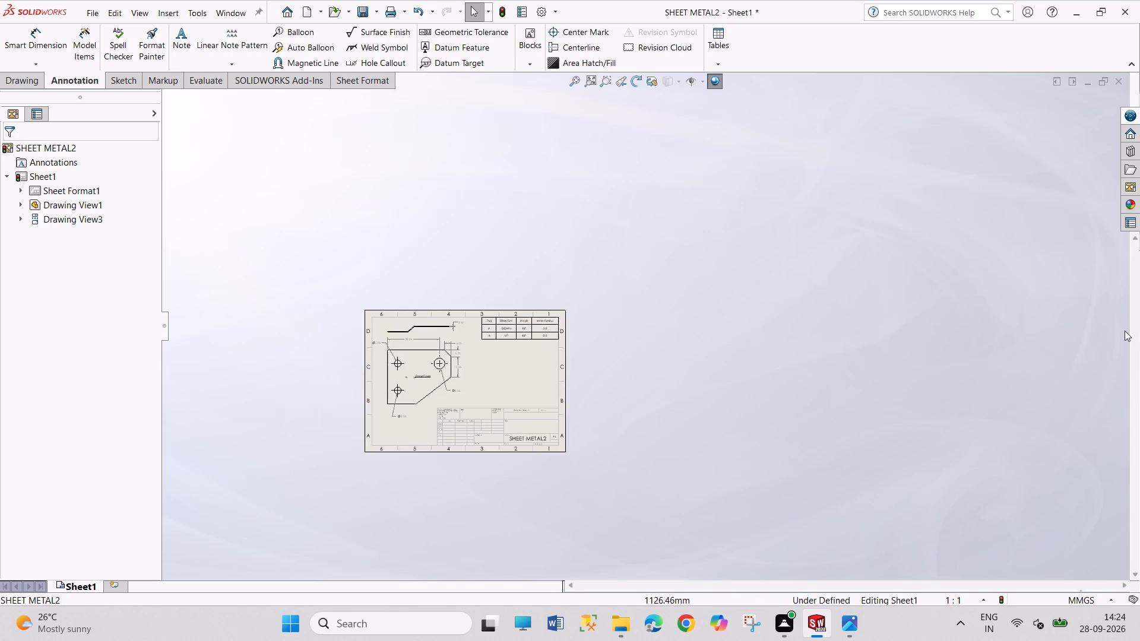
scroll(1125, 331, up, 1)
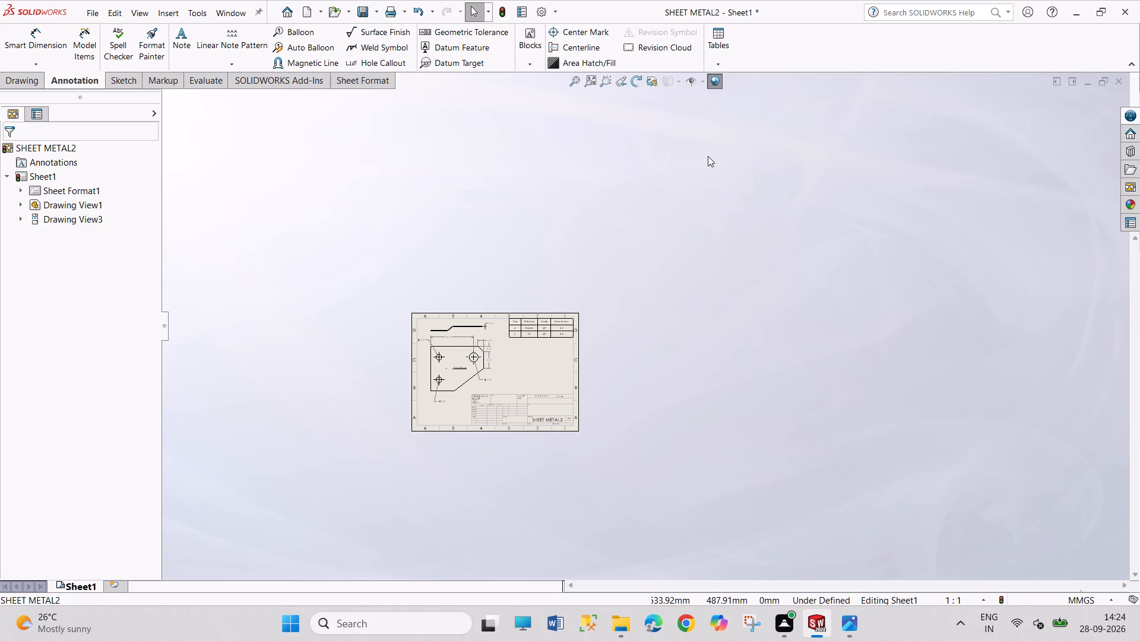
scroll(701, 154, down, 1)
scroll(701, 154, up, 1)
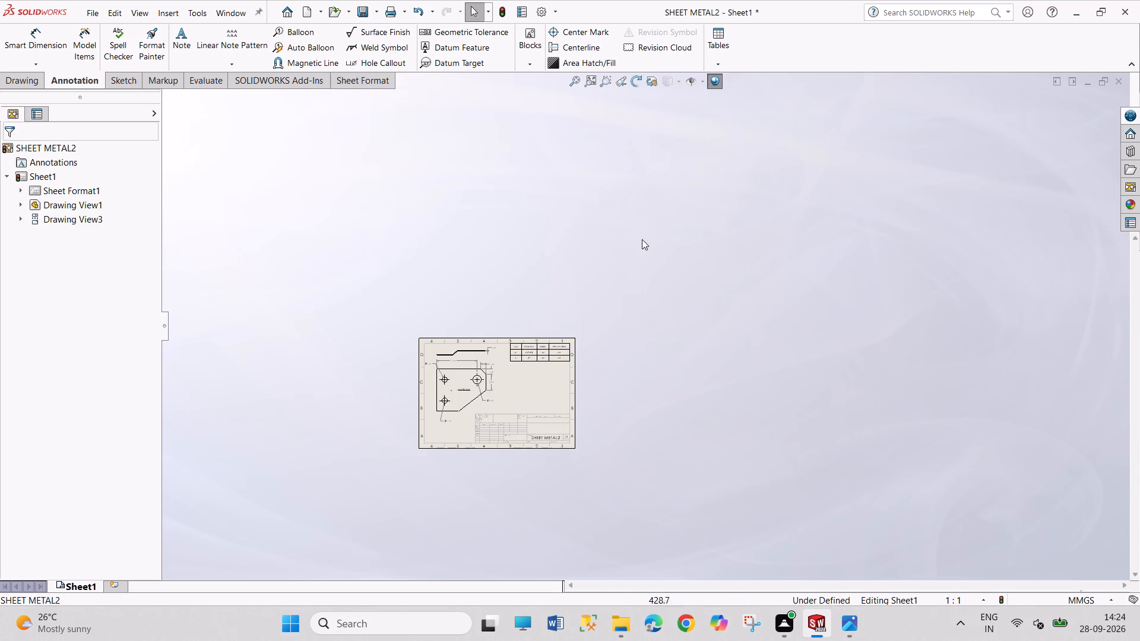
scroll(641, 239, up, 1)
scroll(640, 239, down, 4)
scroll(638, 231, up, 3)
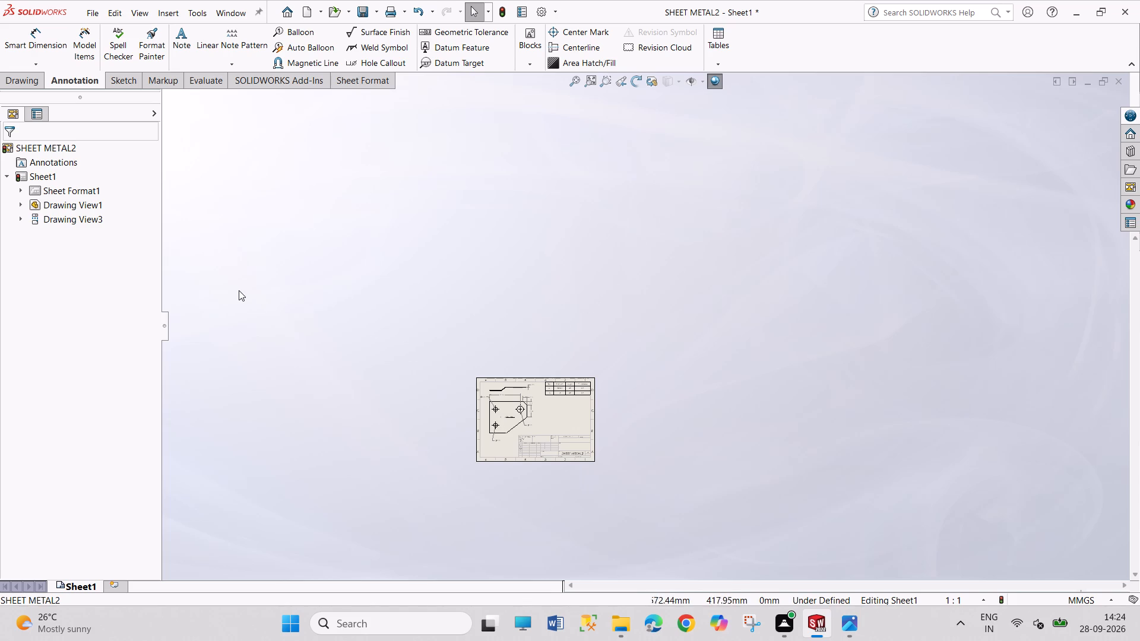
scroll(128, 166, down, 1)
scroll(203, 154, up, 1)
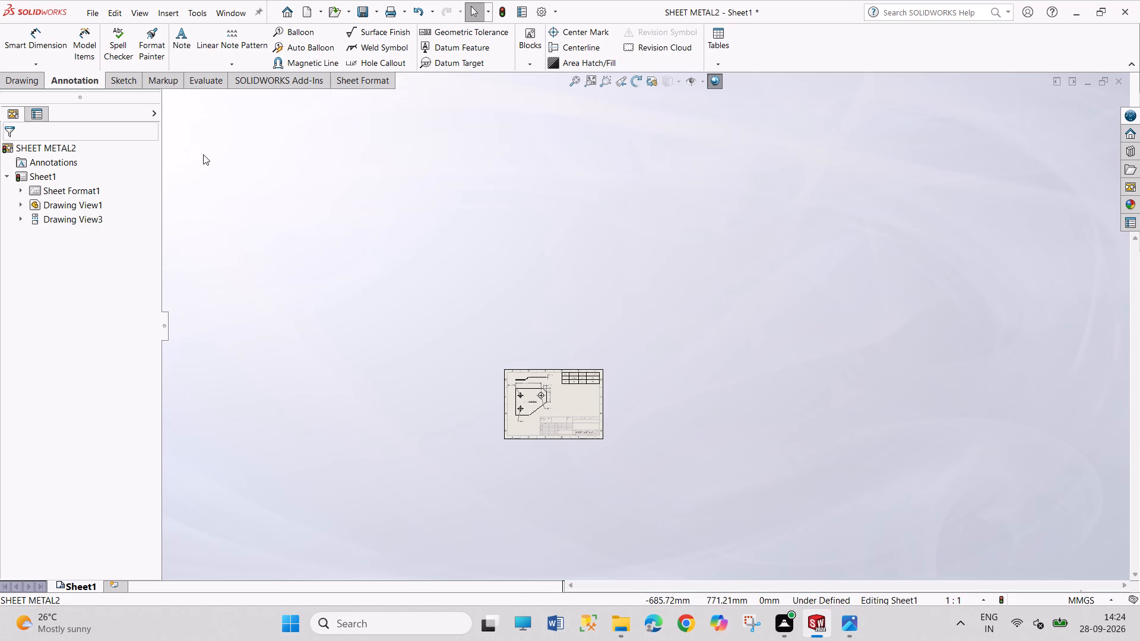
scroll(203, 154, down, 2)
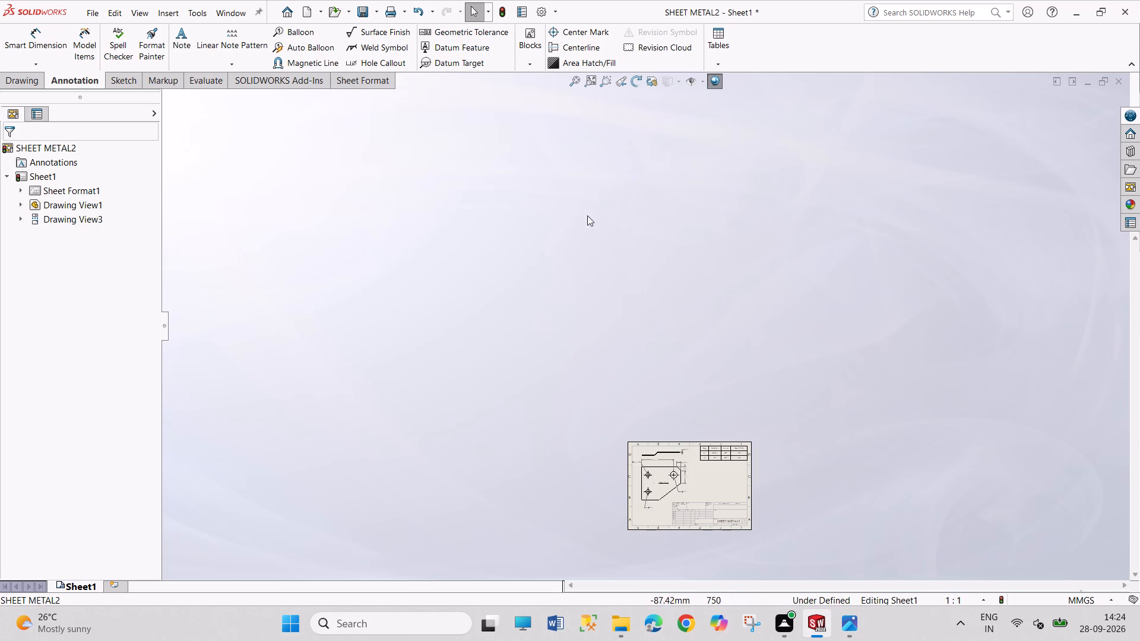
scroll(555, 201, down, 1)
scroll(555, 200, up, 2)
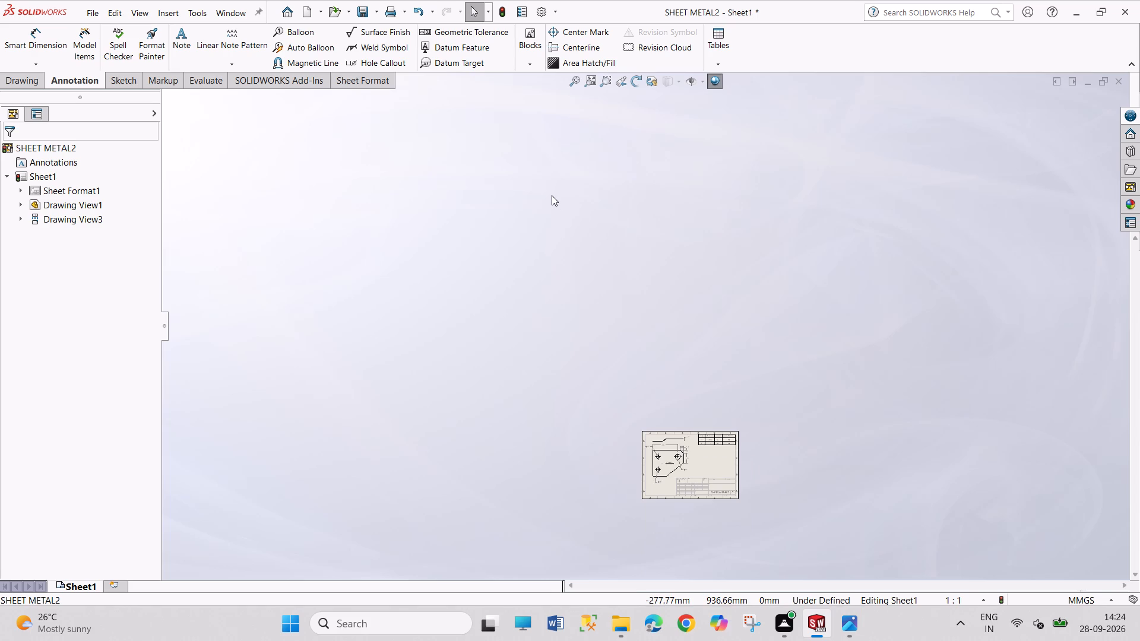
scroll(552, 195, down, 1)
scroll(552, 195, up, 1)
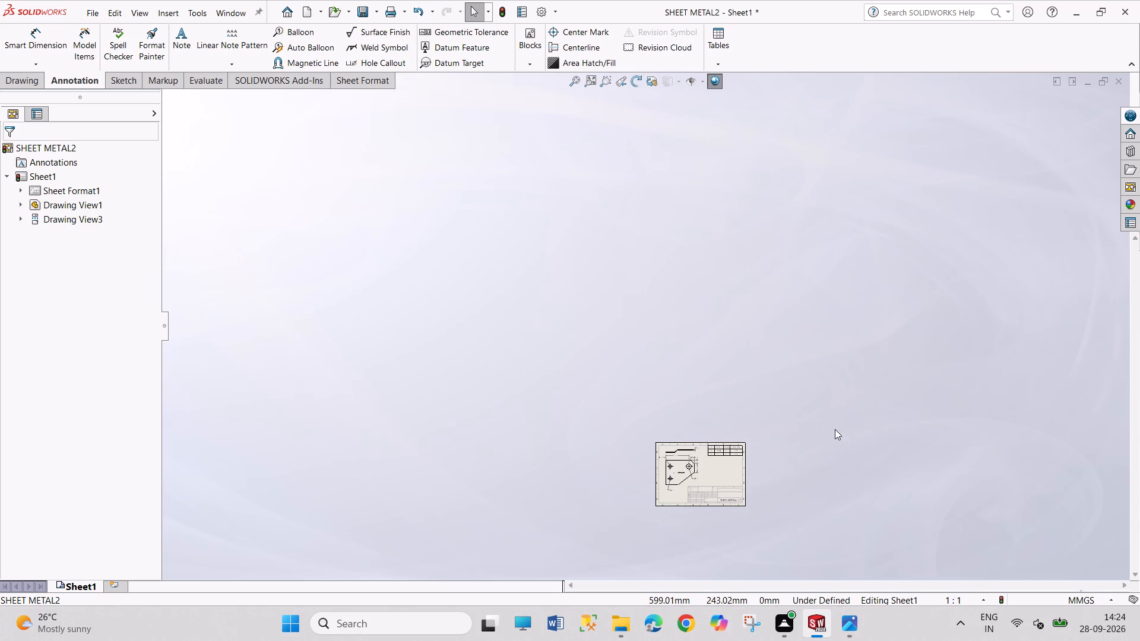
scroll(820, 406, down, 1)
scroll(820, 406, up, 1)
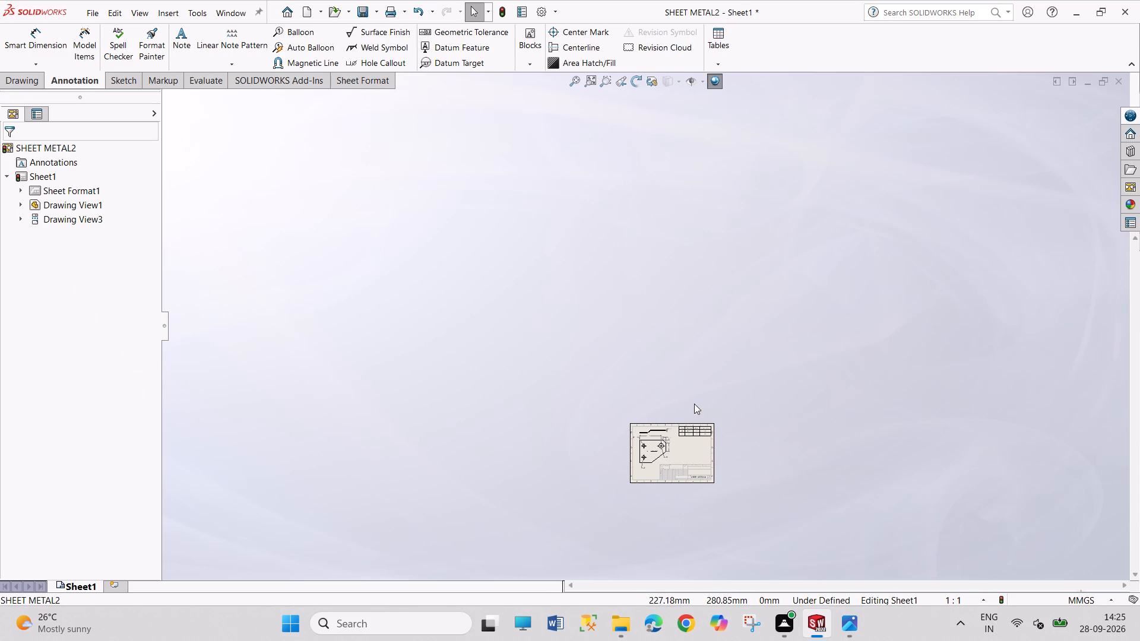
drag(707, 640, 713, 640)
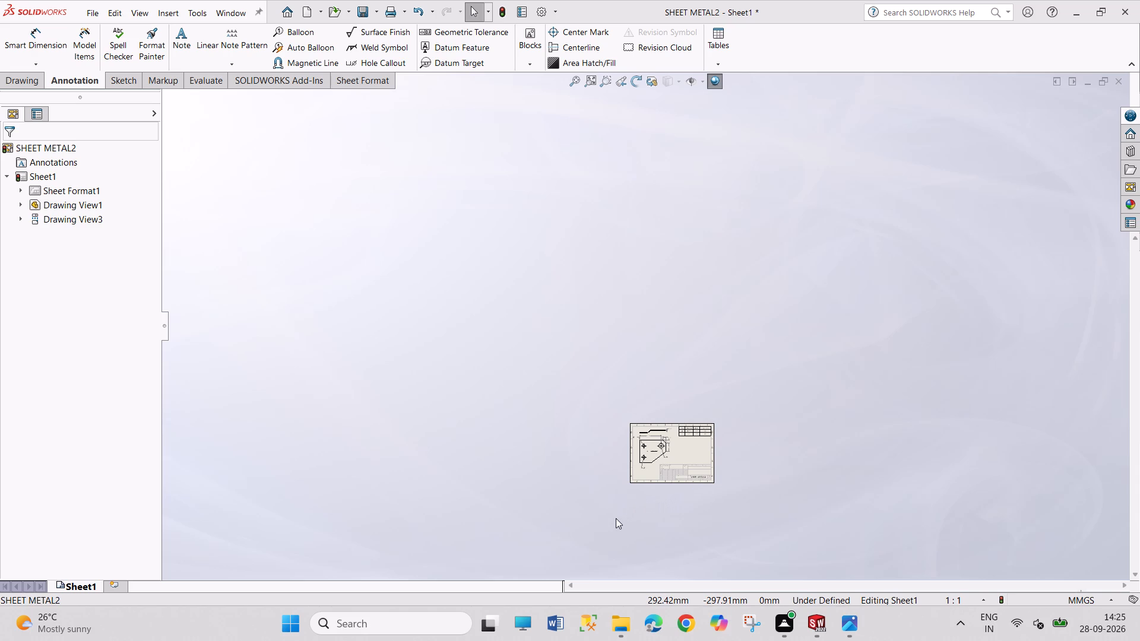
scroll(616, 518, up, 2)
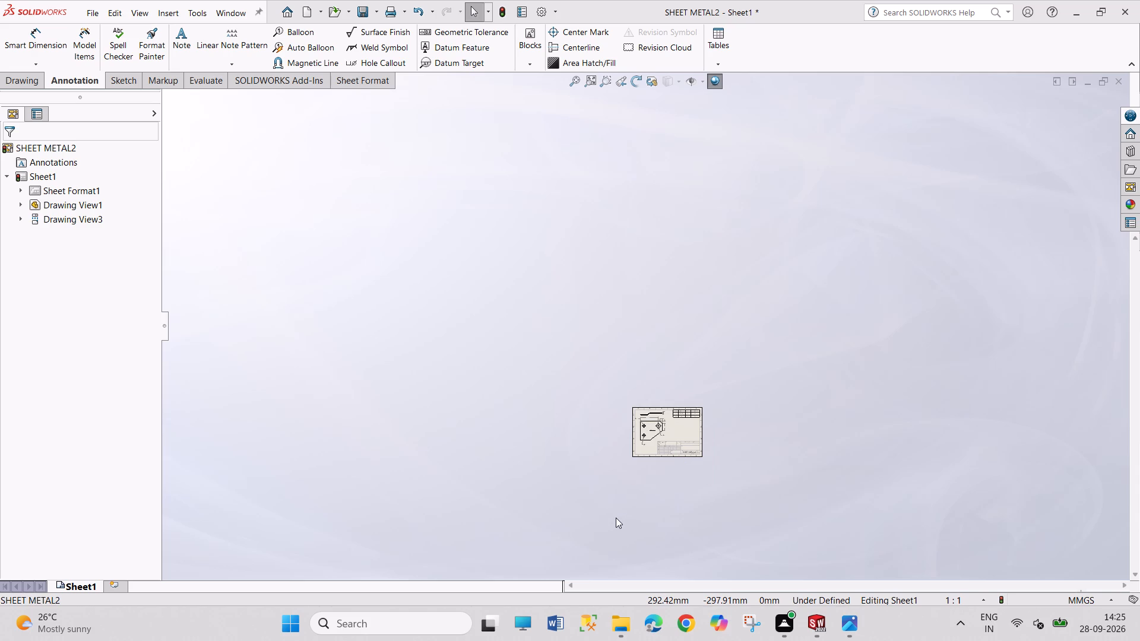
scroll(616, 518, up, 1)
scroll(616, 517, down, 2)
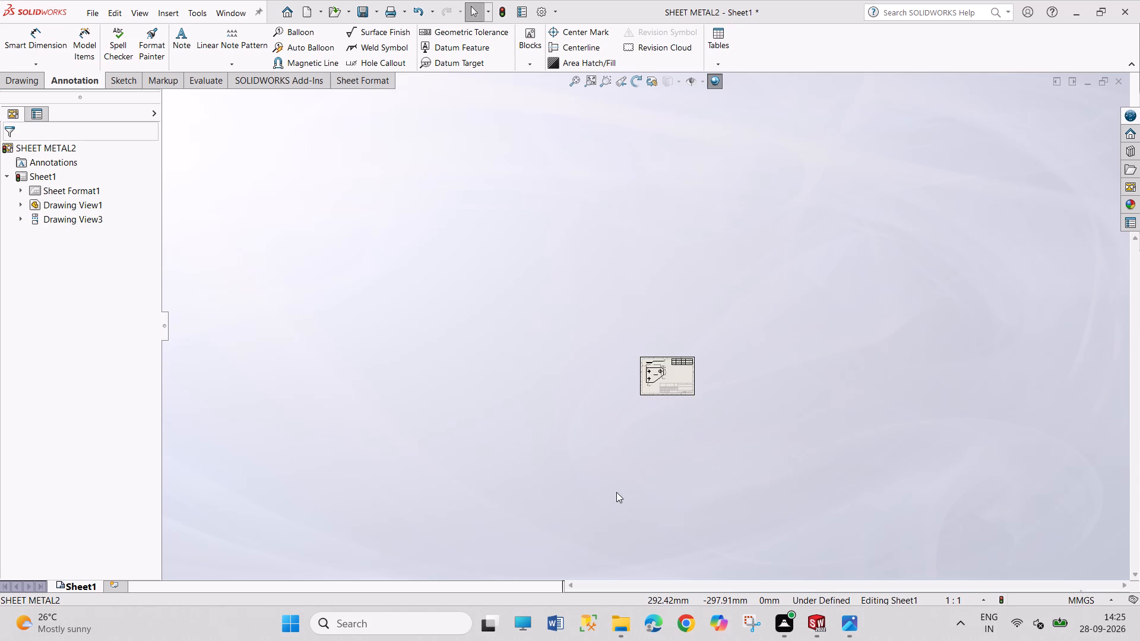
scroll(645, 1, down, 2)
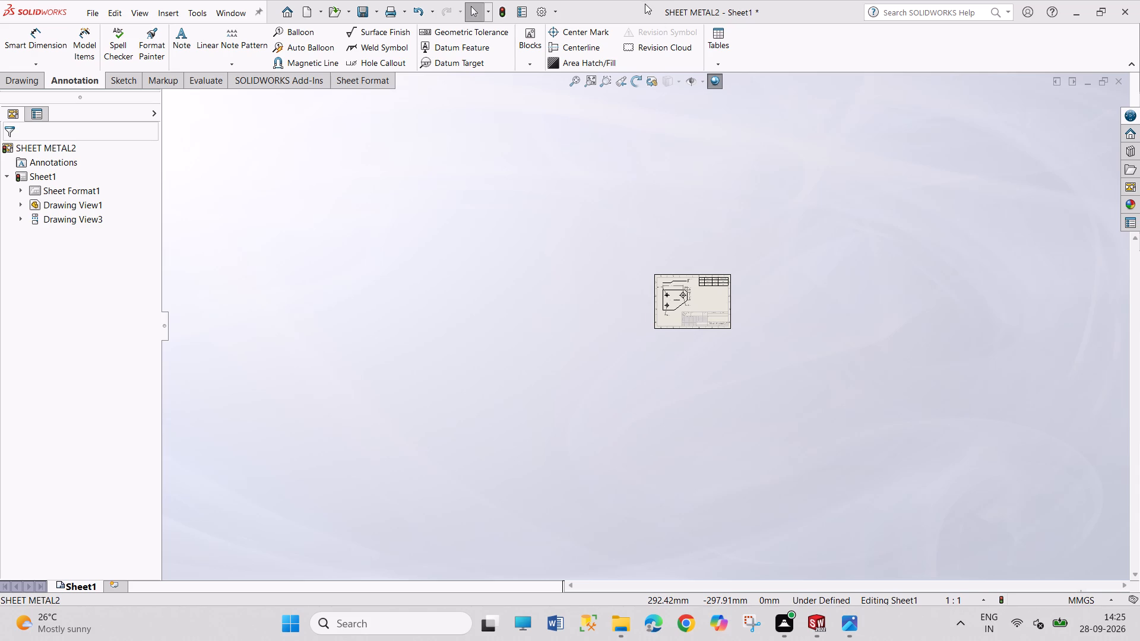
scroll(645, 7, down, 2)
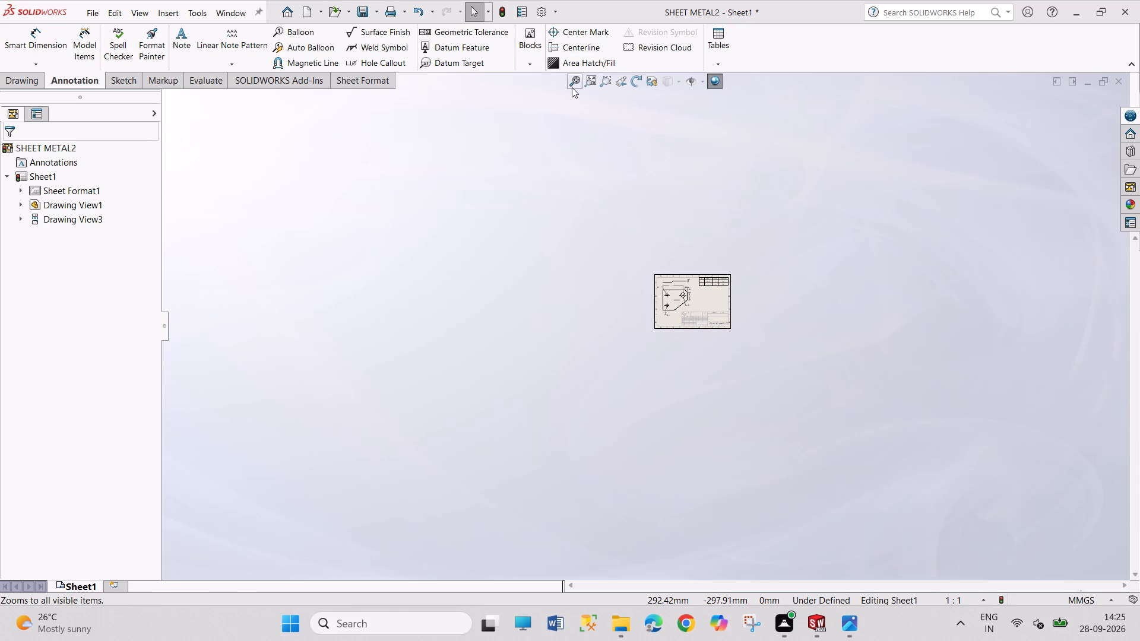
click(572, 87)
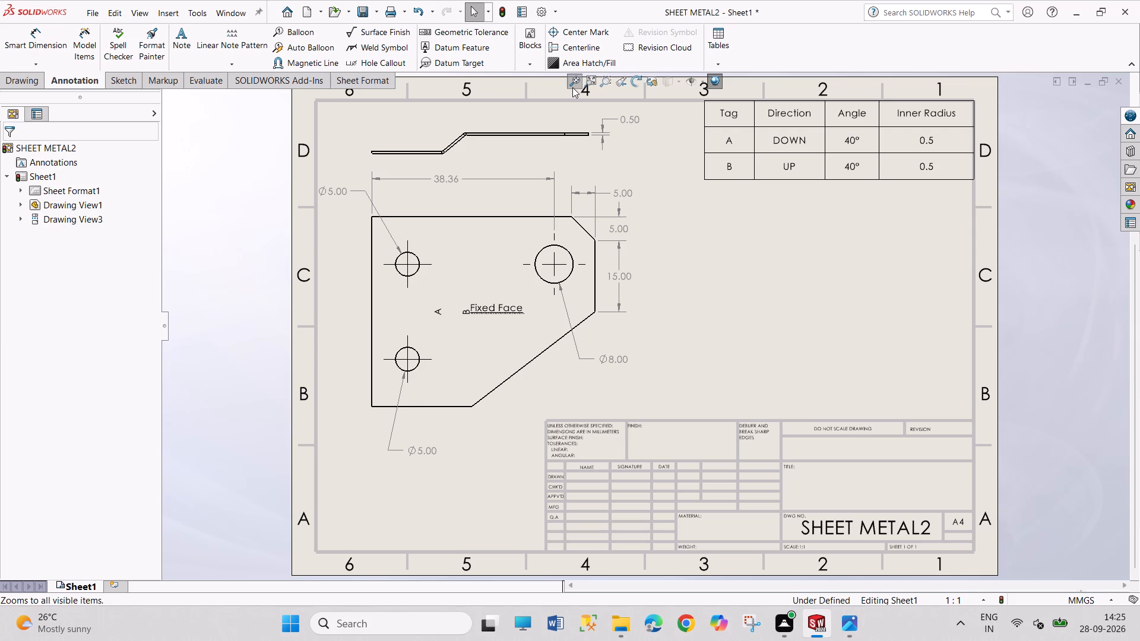
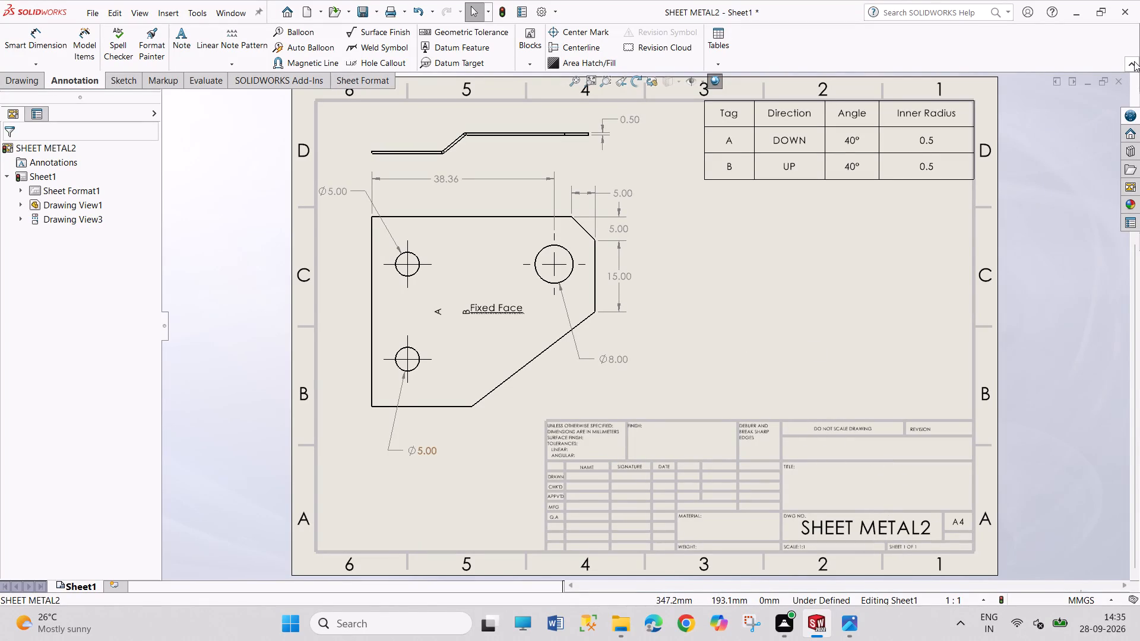
Close the SHEET METAL2 drawing without saving the modified documents.
click(1113, 78)
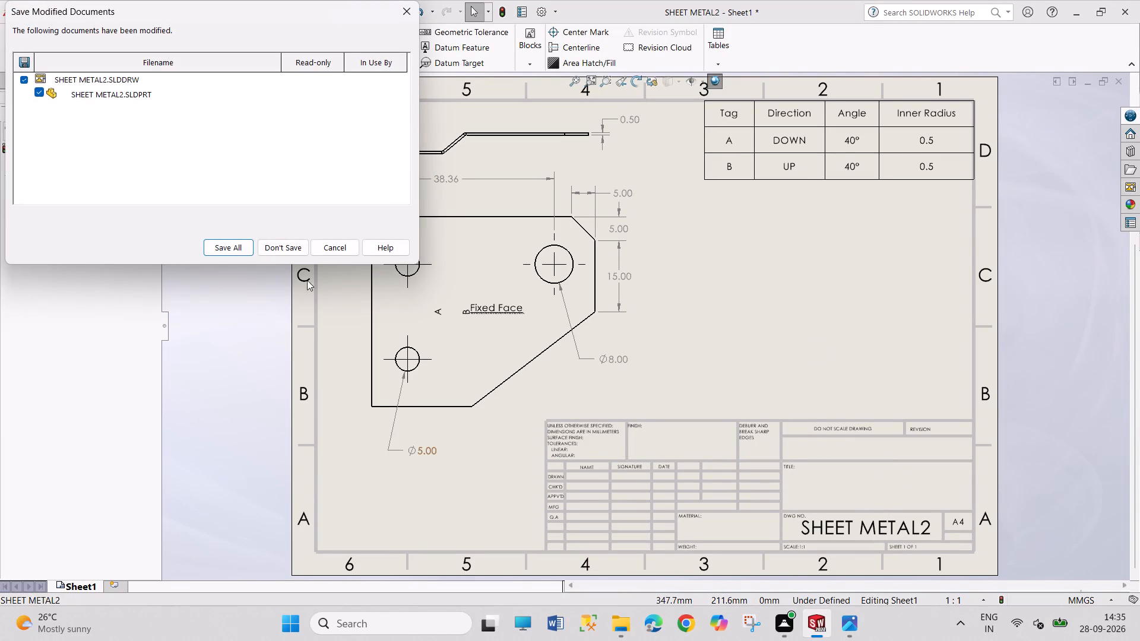
click(289, 258)
click(288, 252)
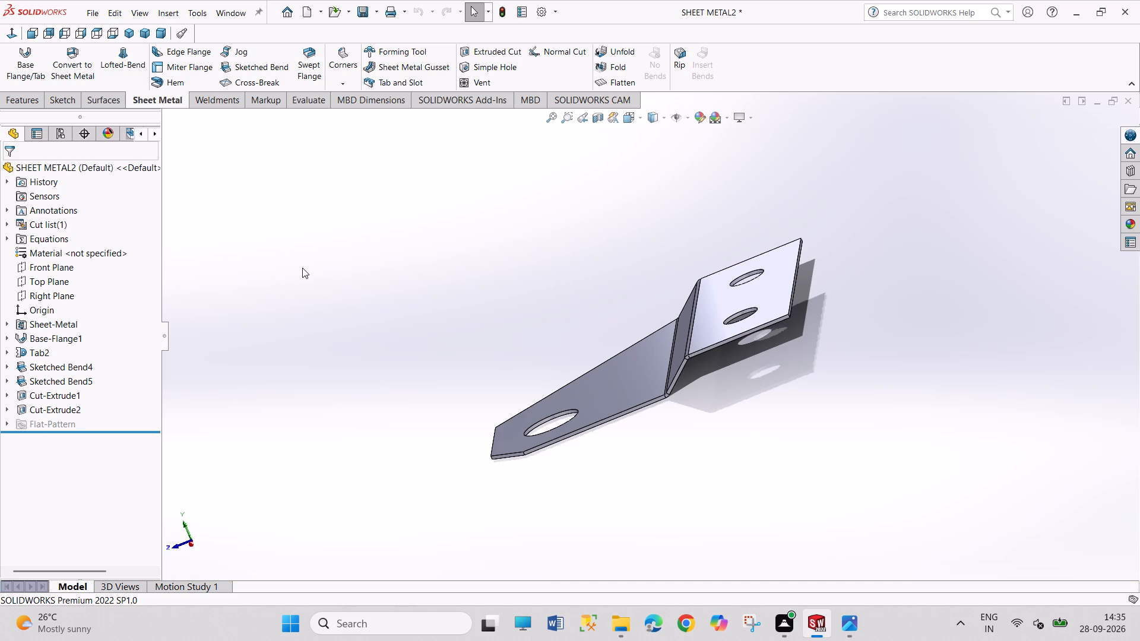
Save the SHEET METAL2 part.
key(ctrl+s)
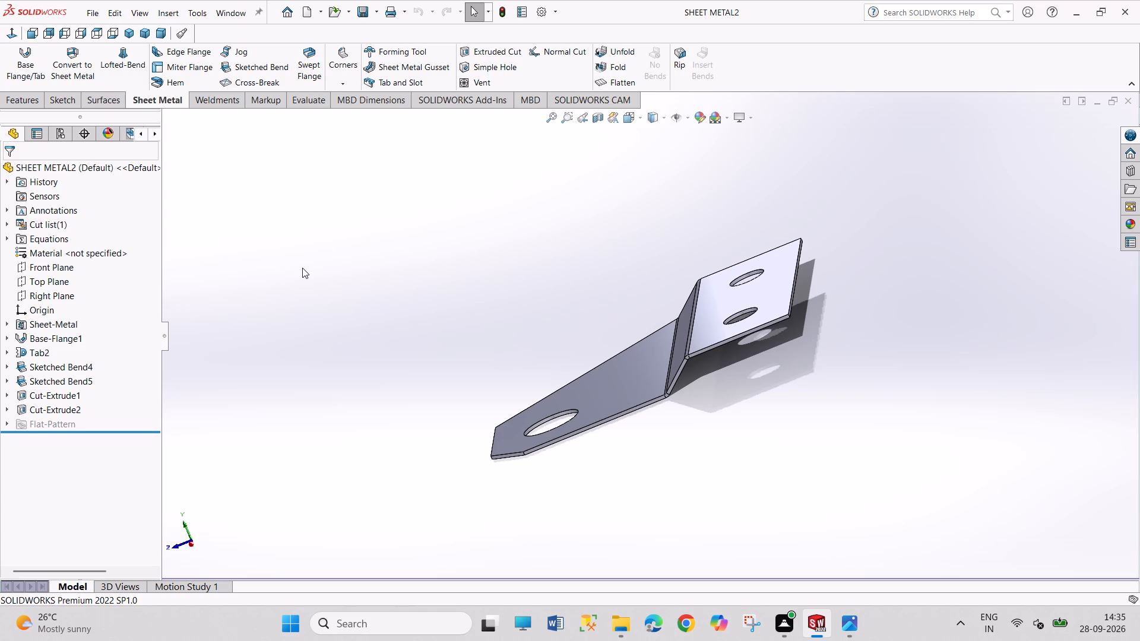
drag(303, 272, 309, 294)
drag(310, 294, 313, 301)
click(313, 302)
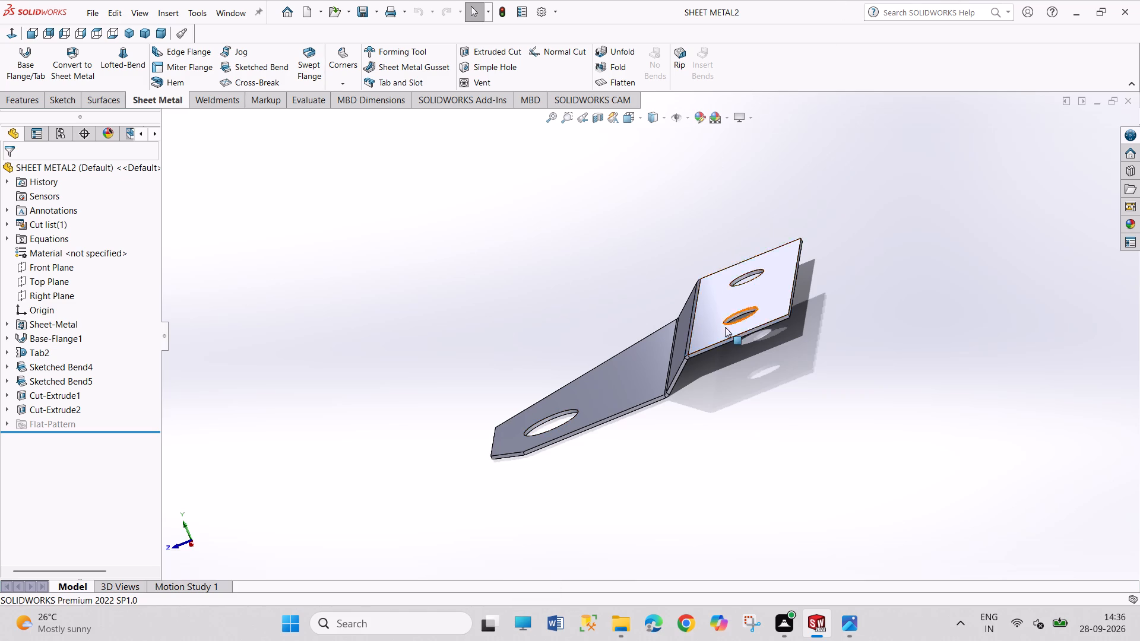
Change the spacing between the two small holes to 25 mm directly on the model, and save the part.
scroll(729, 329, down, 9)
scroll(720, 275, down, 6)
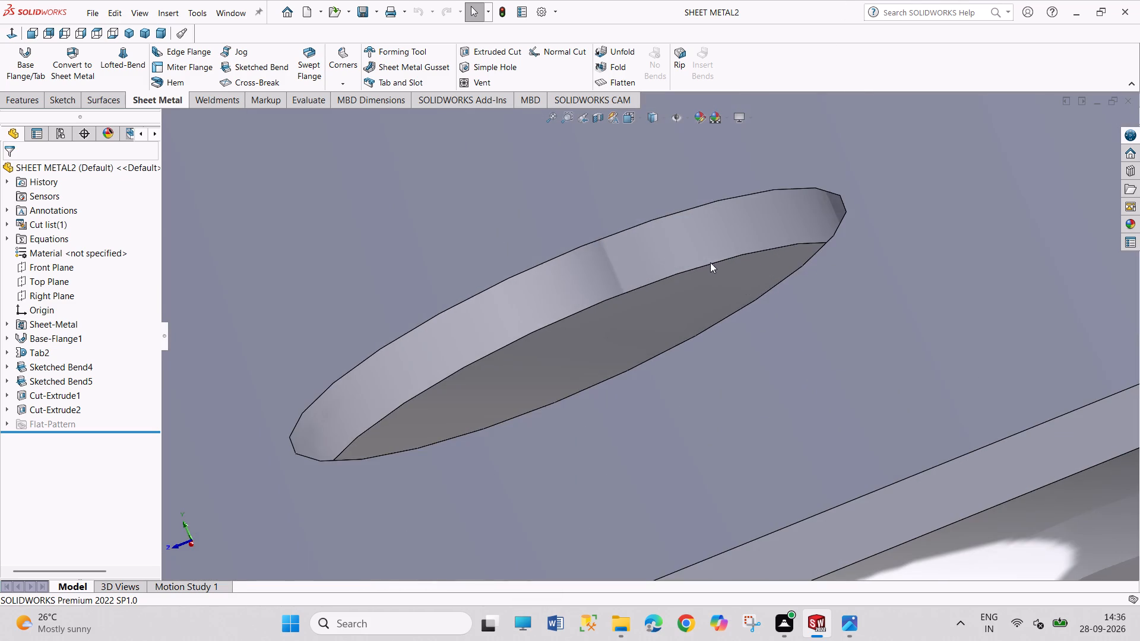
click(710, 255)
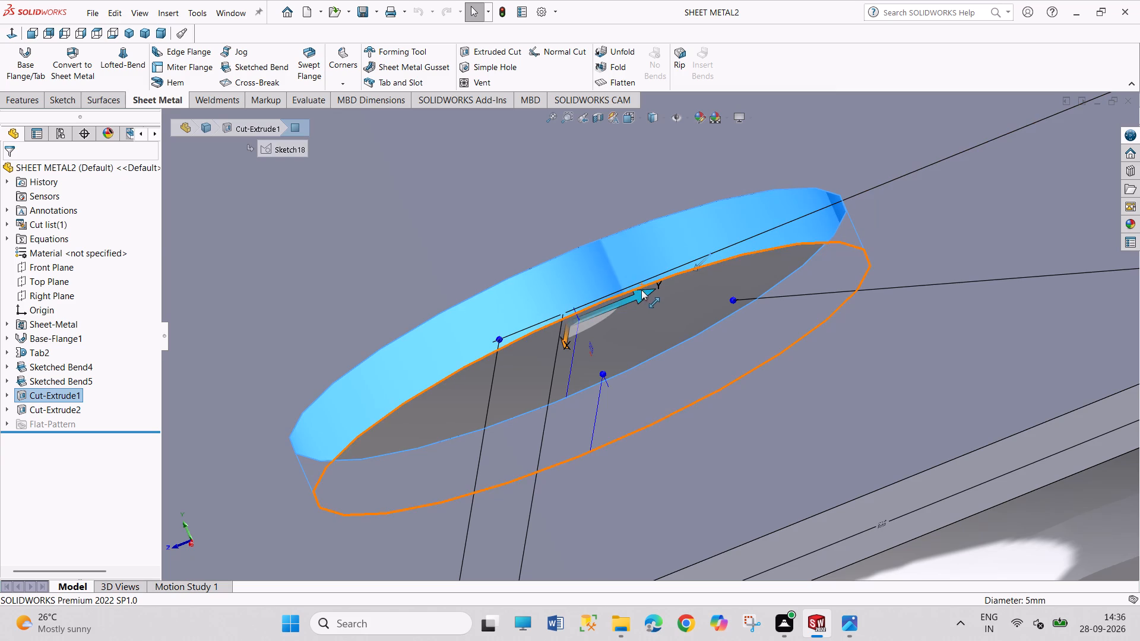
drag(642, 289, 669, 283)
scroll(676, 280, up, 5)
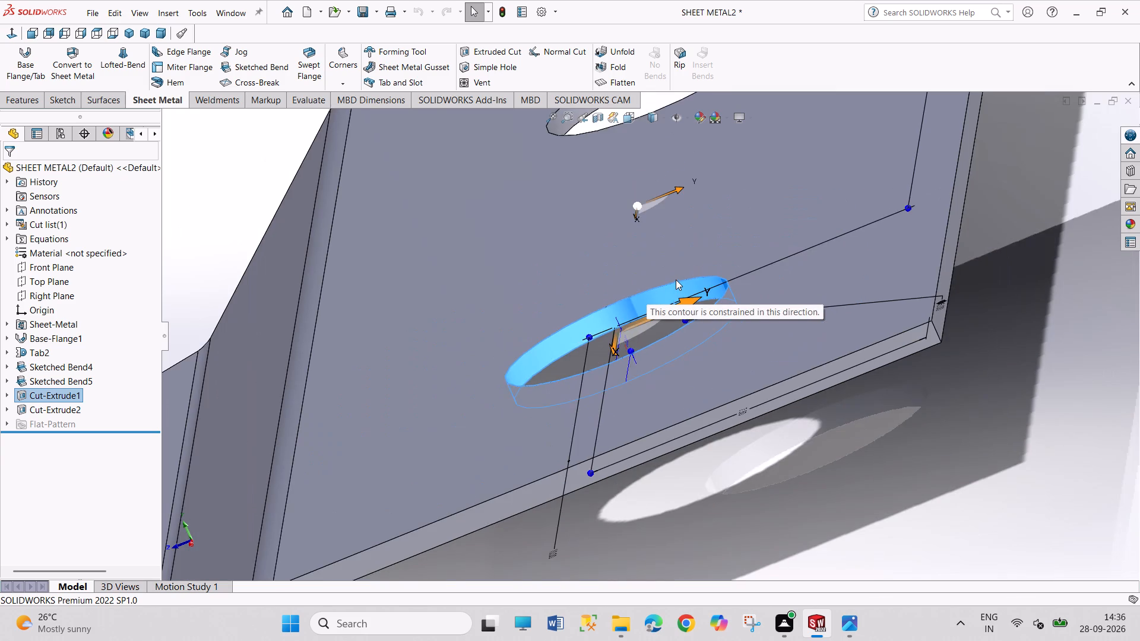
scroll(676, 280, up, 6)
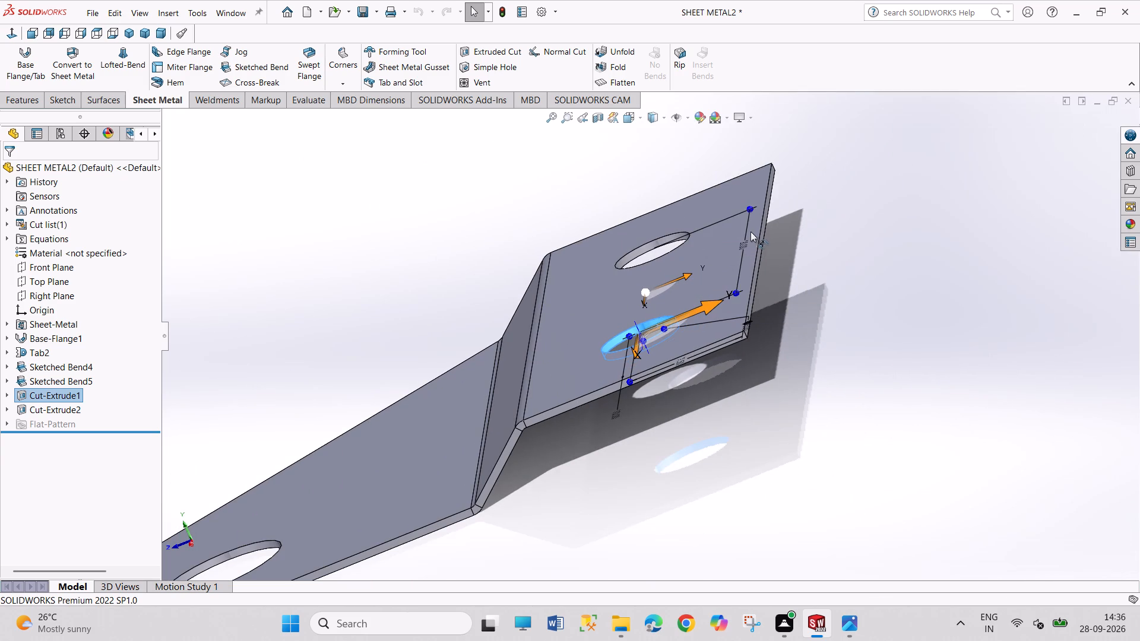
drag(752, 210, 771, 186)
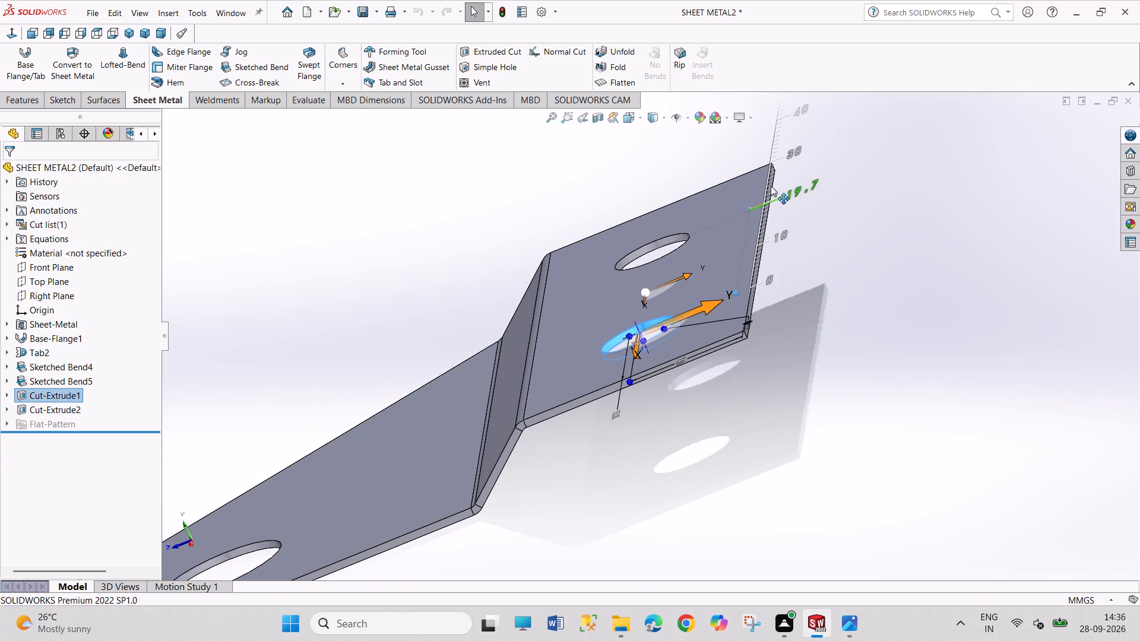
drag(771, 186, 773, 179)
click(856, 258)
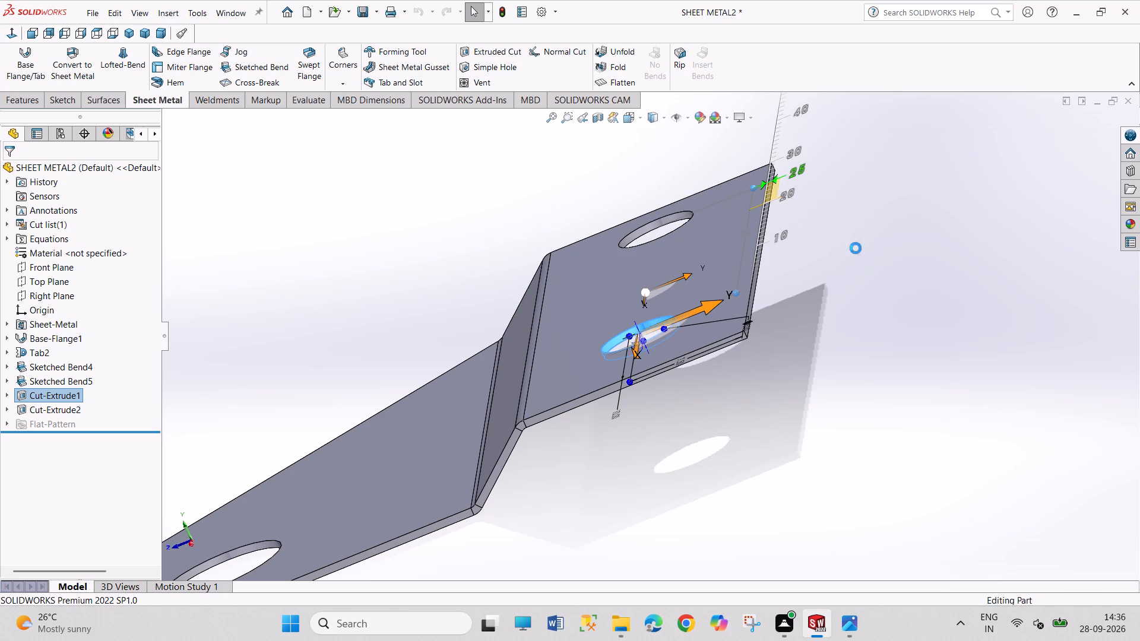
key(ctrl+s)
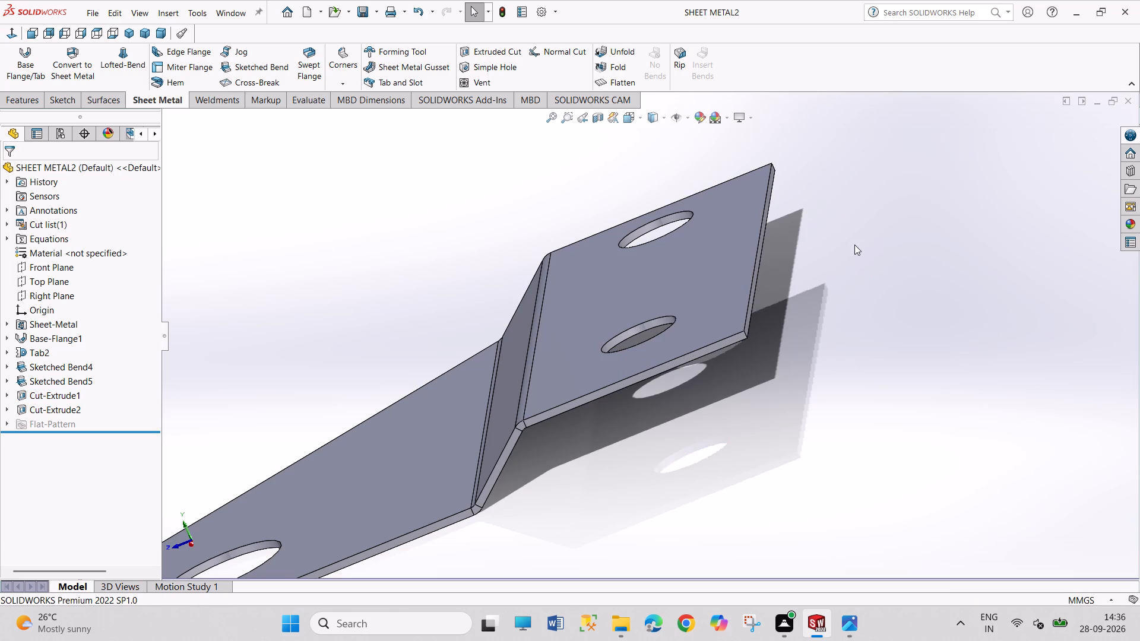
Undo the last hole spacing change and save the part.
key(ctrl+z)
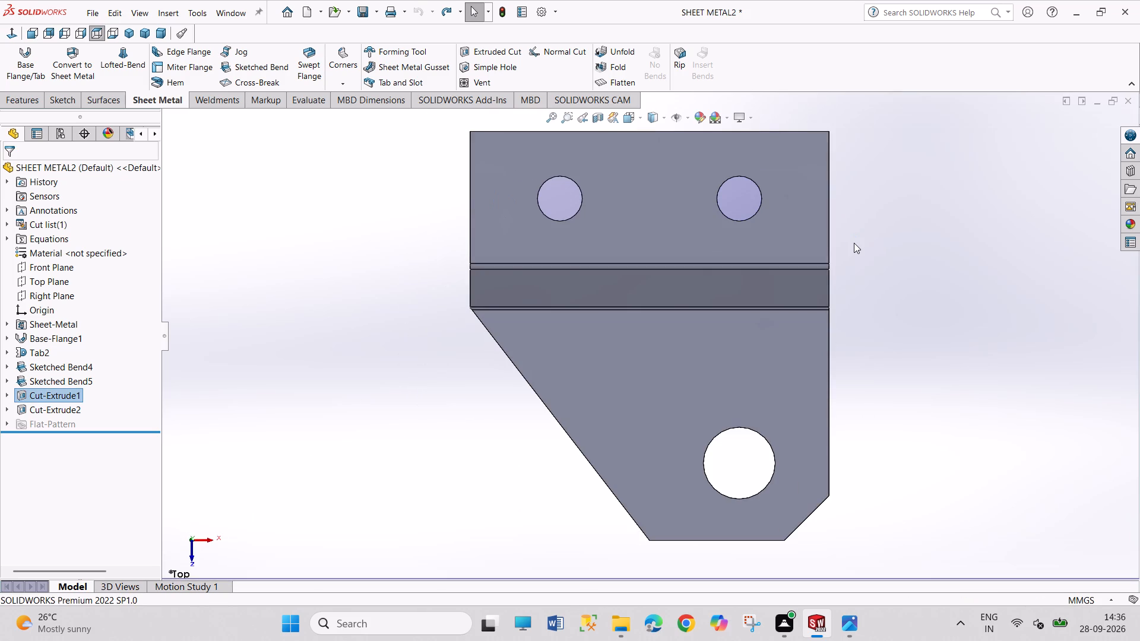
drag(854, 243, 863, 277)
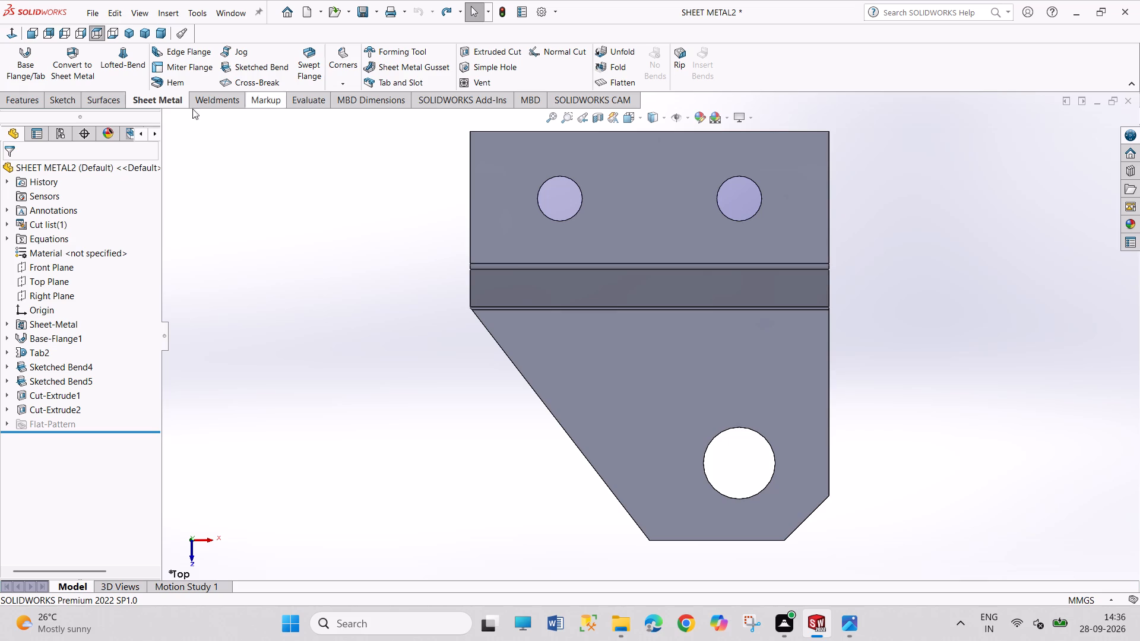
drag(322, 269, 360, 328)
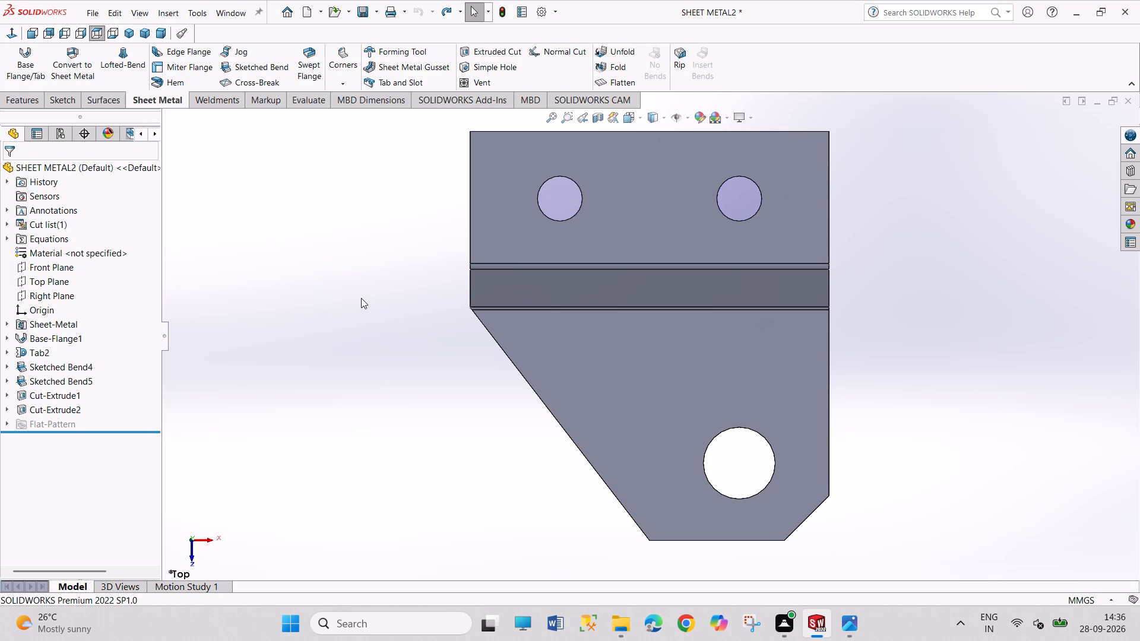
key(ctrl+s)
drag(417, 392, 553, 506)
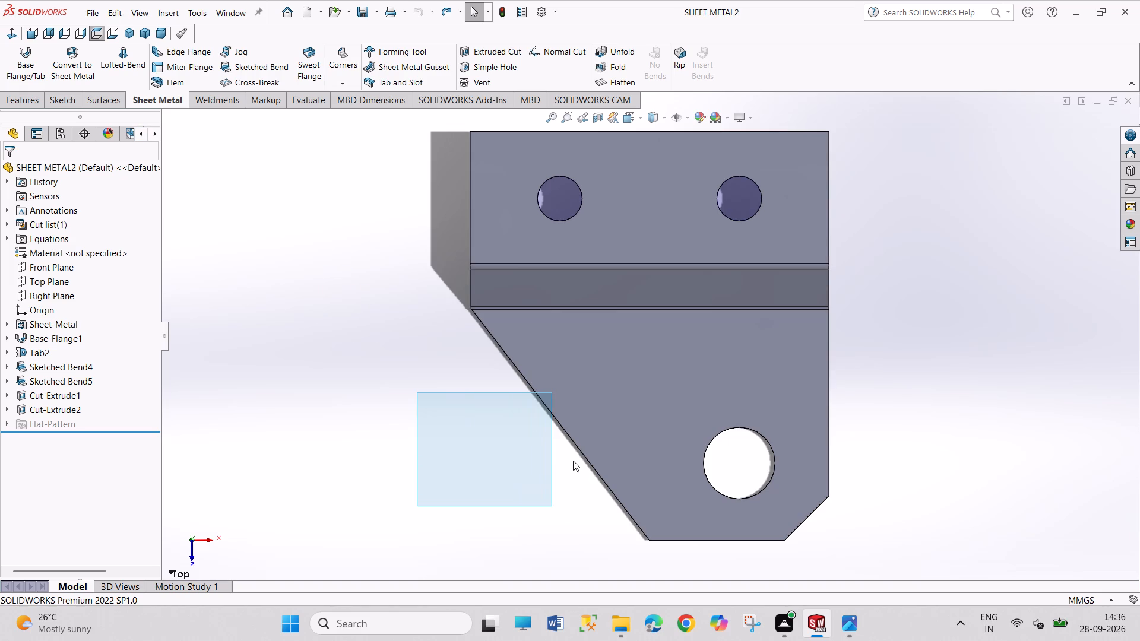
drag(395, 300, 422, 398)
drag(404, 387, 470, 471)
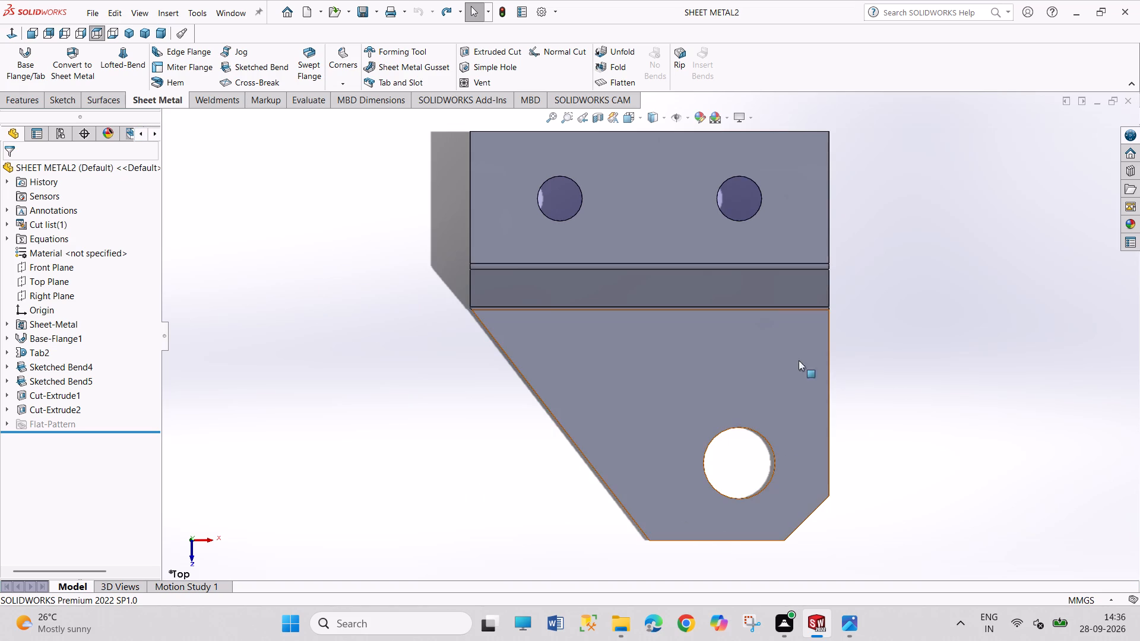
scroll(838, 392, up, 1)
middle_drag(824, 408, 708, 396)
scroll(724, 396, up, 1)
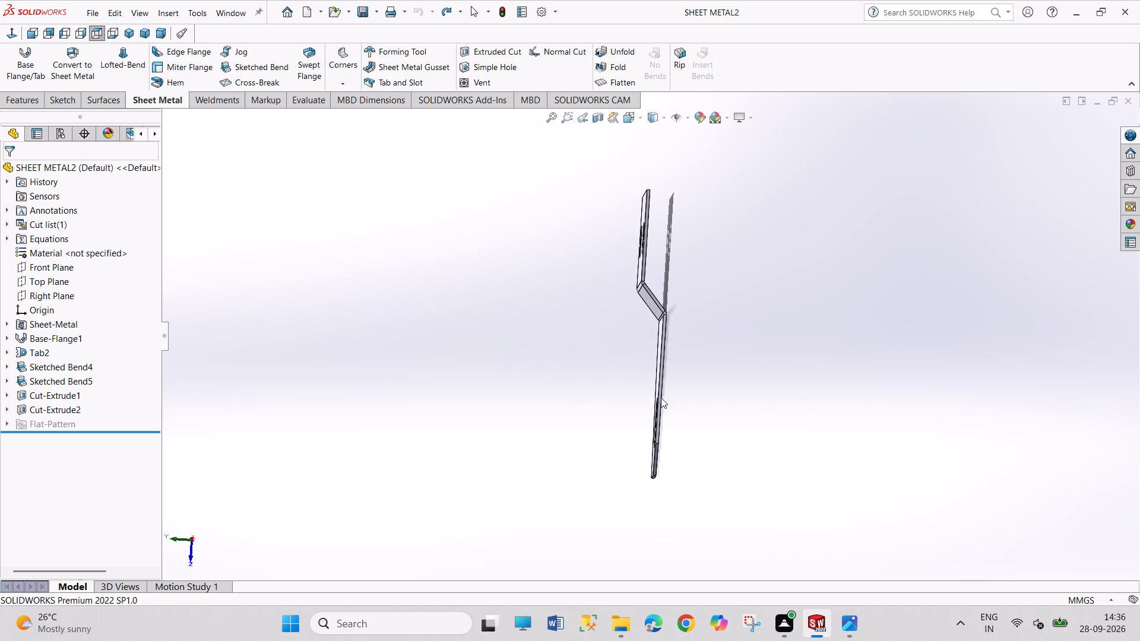